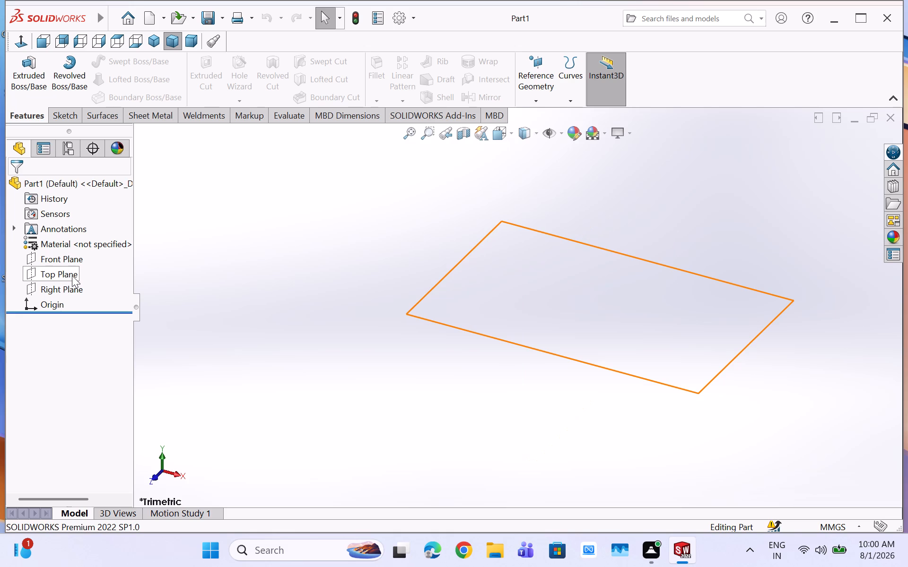
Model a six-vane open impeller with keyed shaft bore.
Start a sketch on the Top Plane and draw a circle of about 40.7 mm radius centred on the origin.
left_click(72, 275)
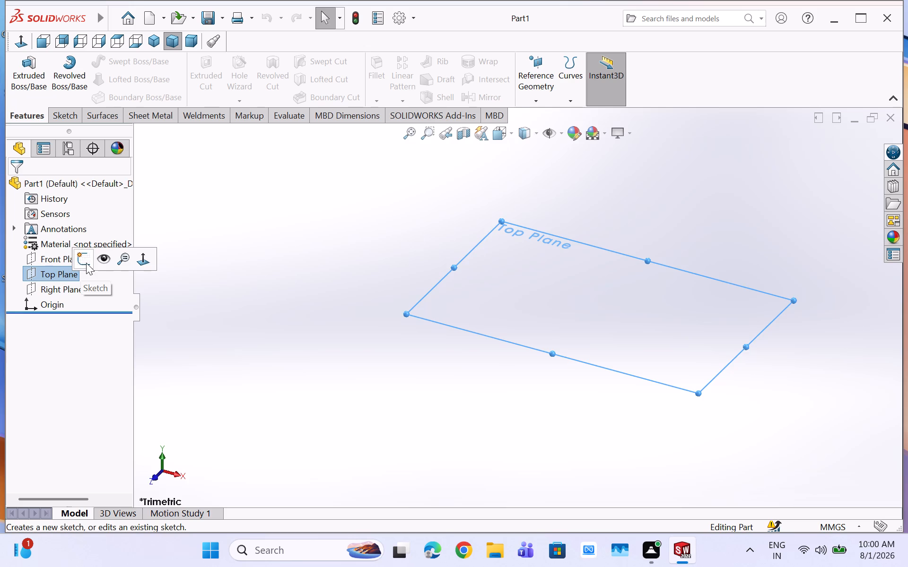
left_click(86, 263)
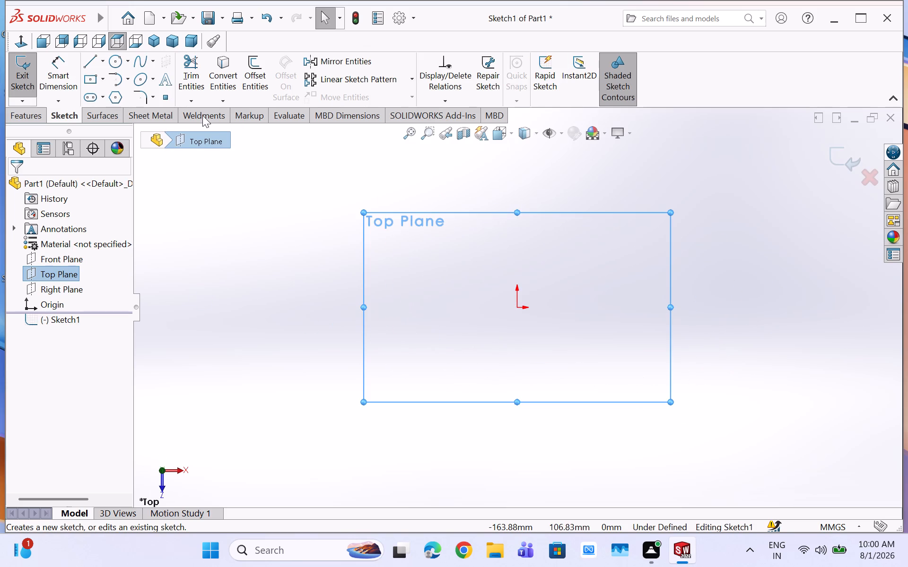
left_click(114, 57)
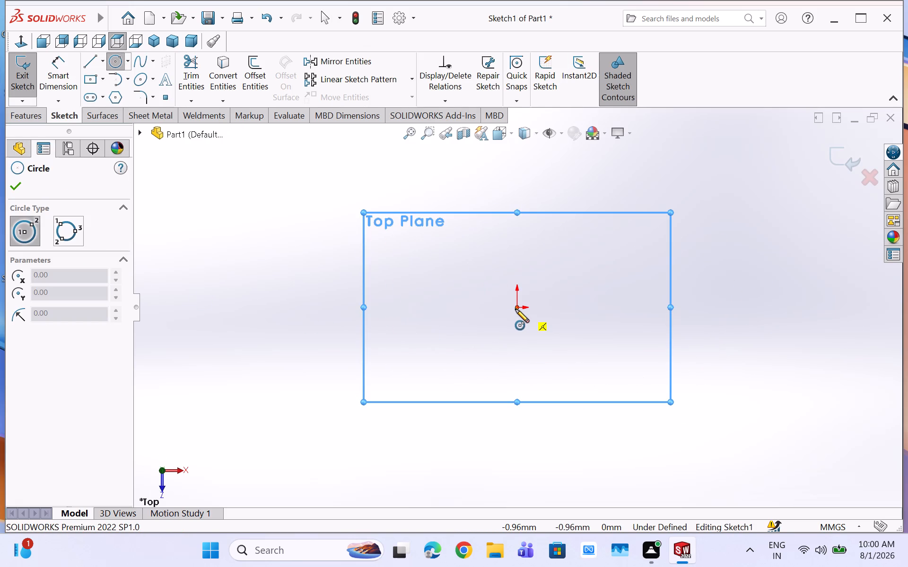
left_click(517, 305)
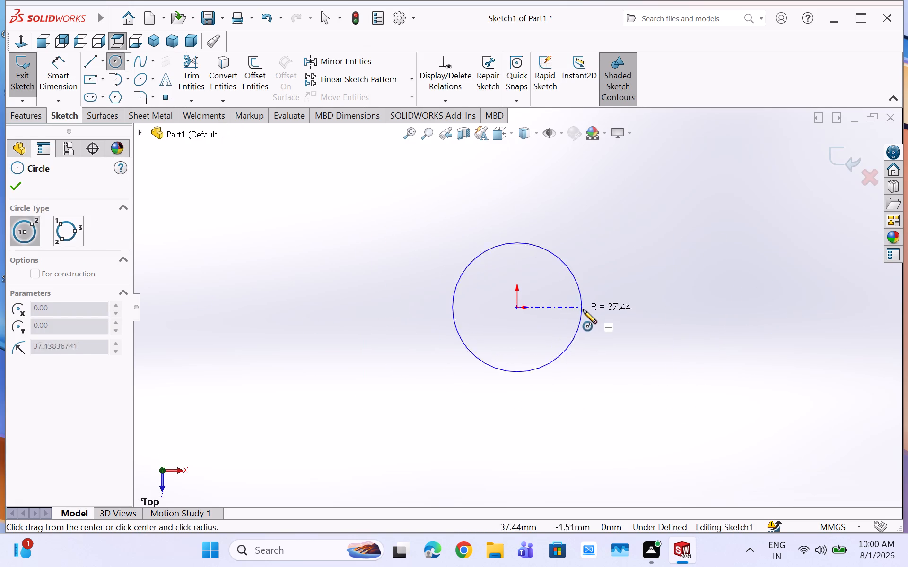
left_click(587, 310)
right_click(587, 310)
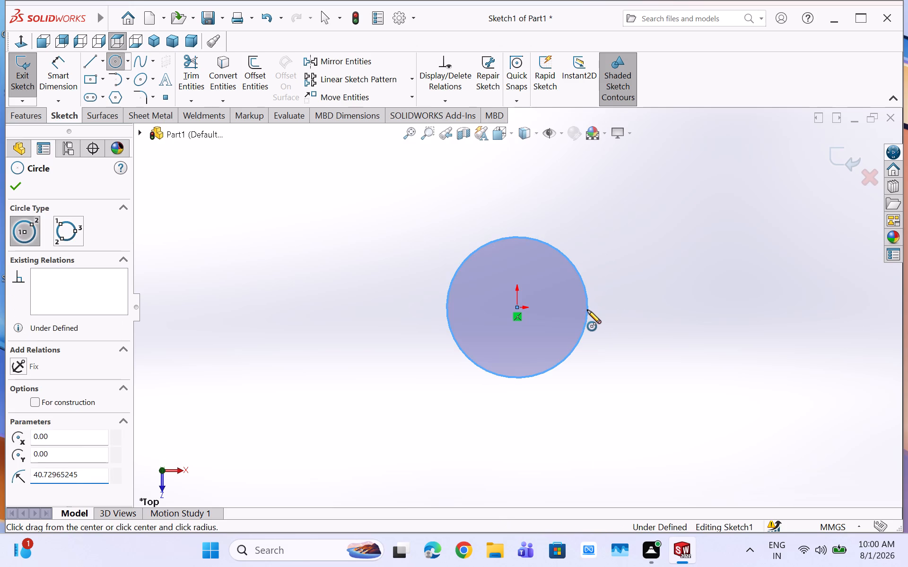
left_click(608, 315)
Dimension the circle's diameter as 75 mm.
left_click(73, 80)
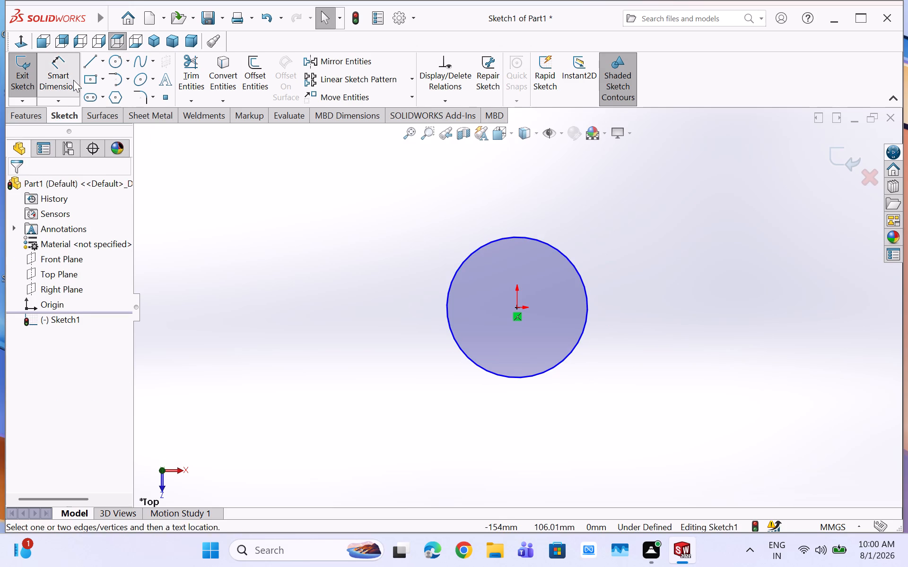
left_click(576, 267)
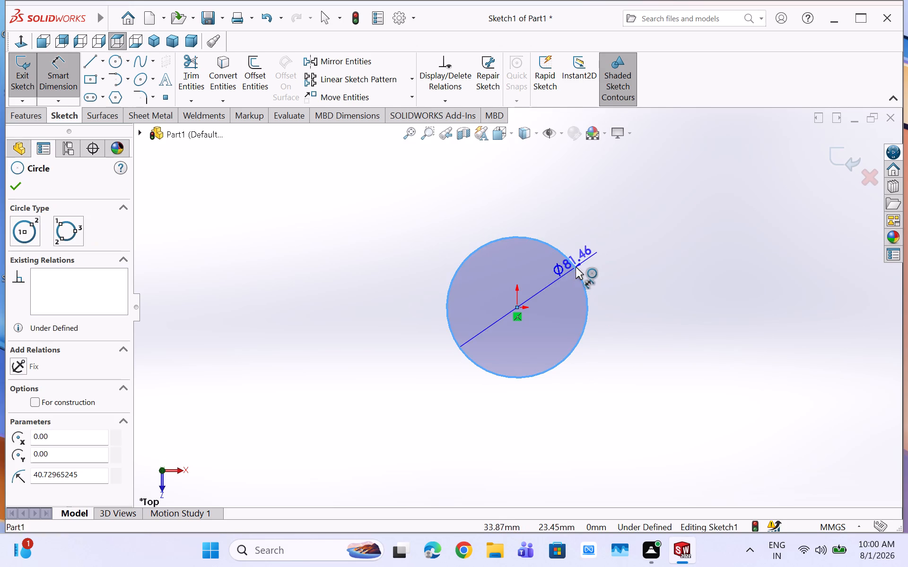
left_click(624, 223)
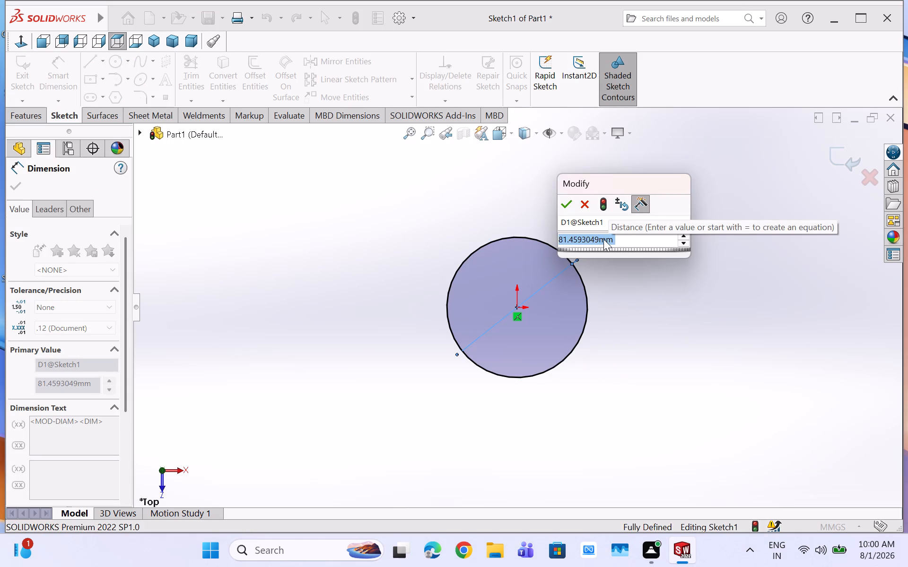
key("7")
key("5")
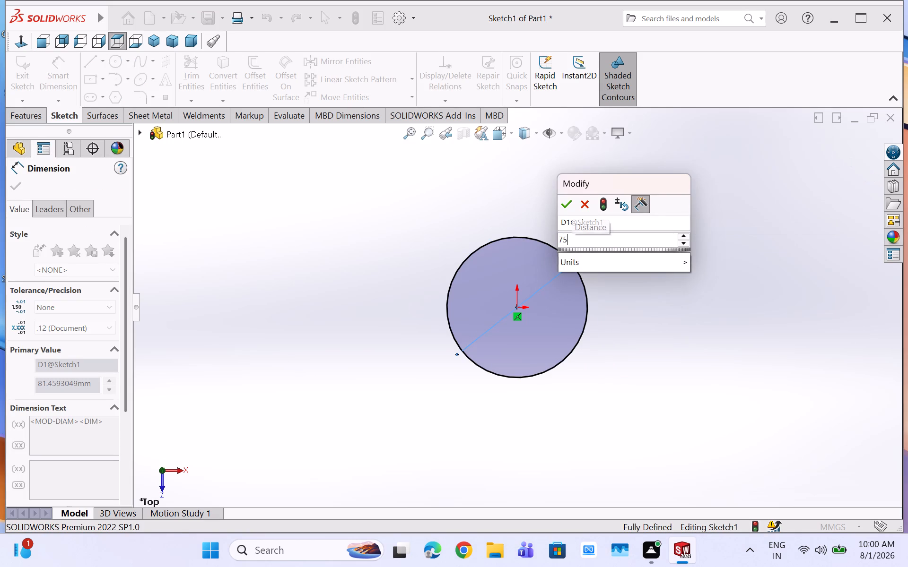
key("Return")
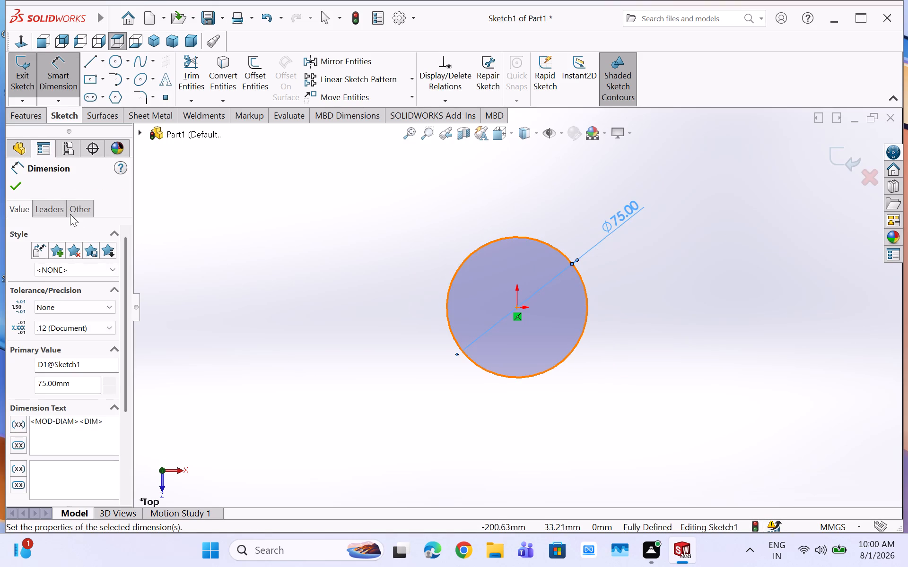
left_click(15, 181)
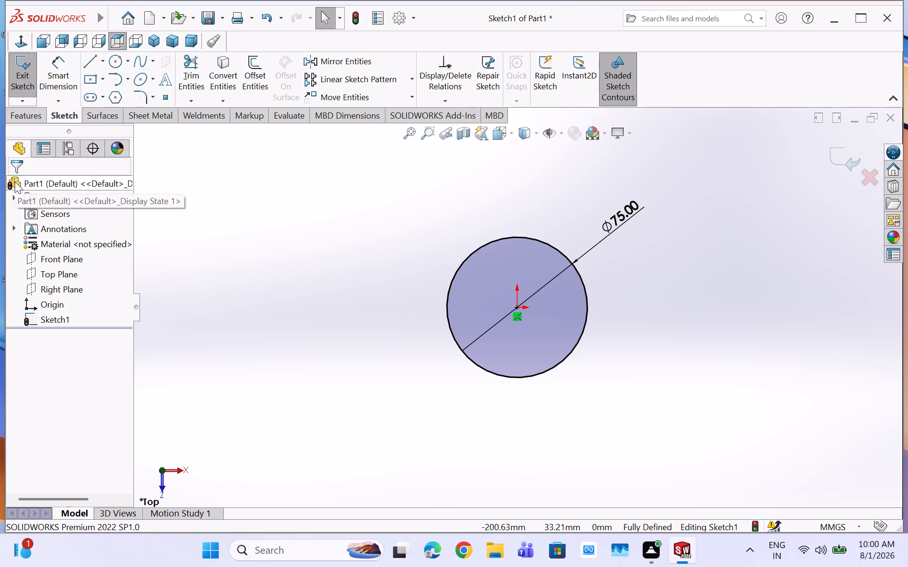
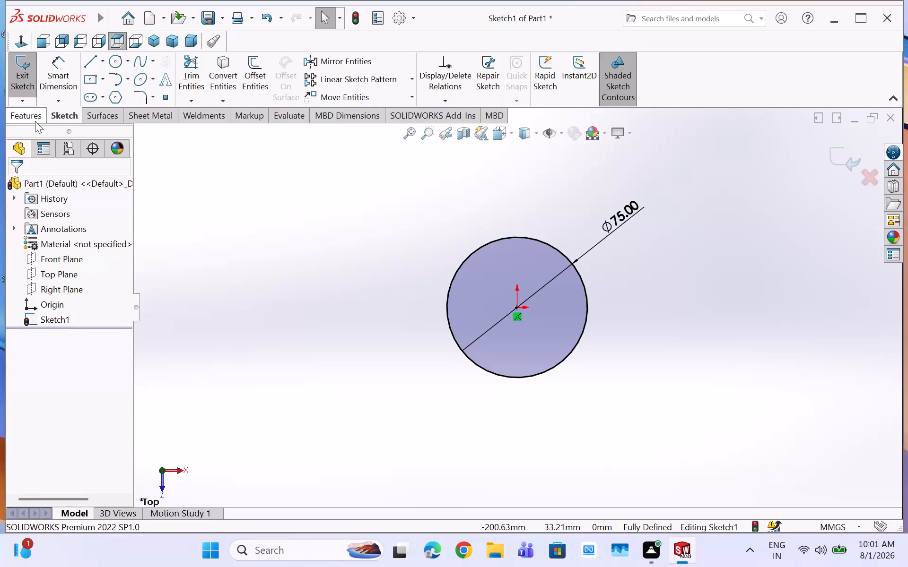
Extrude the 75 mm circle into a solid disc with a Blind depth of 3 mm.
left_click(35, 121)
left_click(25, 78)
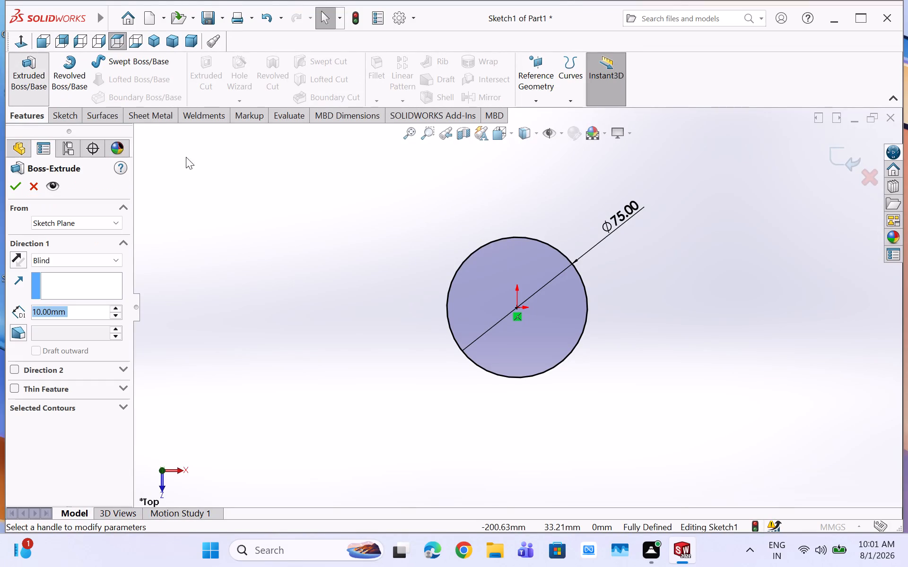
left_click(115, 258)
left_click(60, 324)
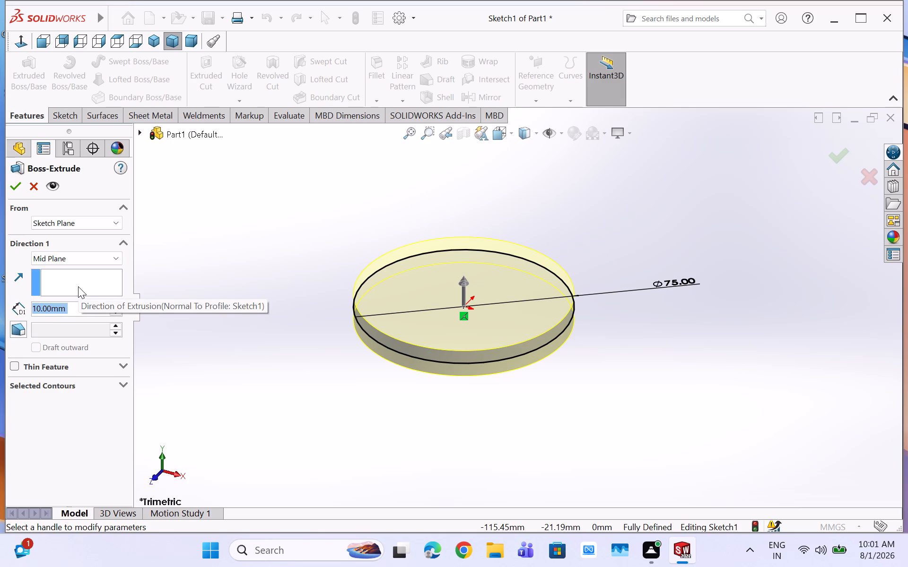
left_click(112, 259)
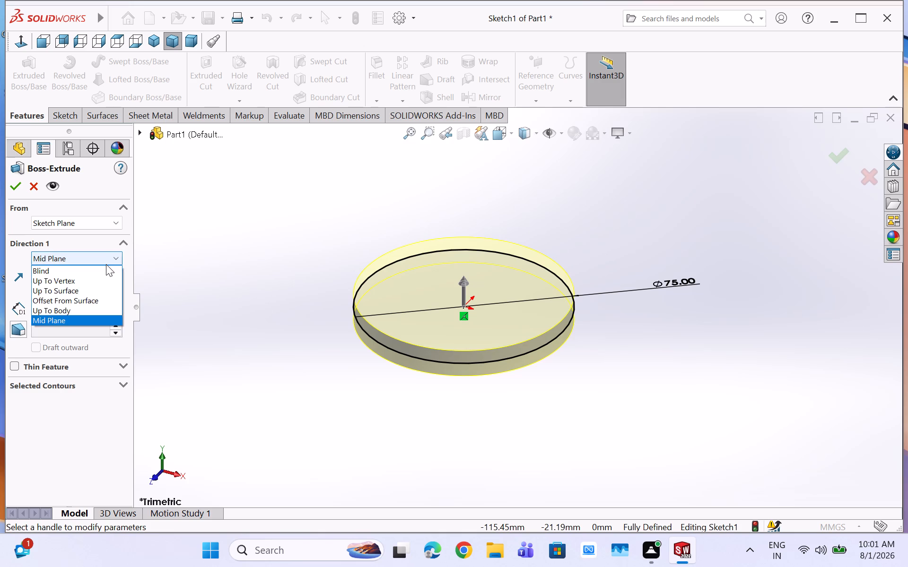
left_click(106, 264)
left_click(116, 257)
left_click(94, 269)
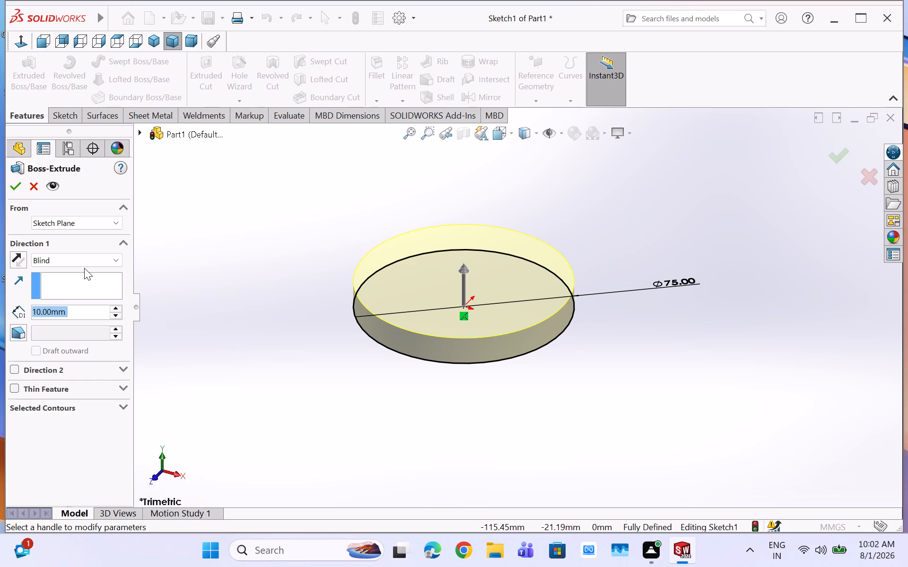
key("3")
key("Return")
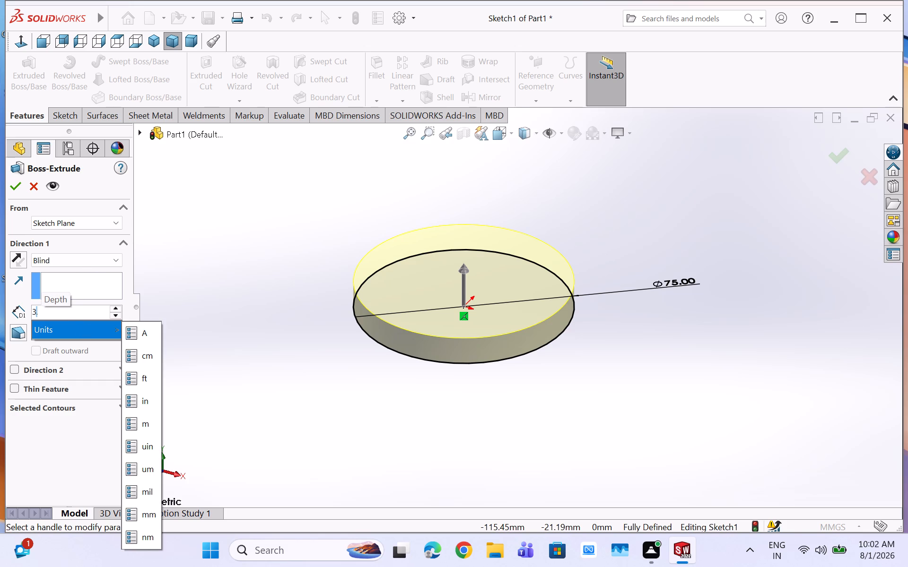
left_click(13, 184)
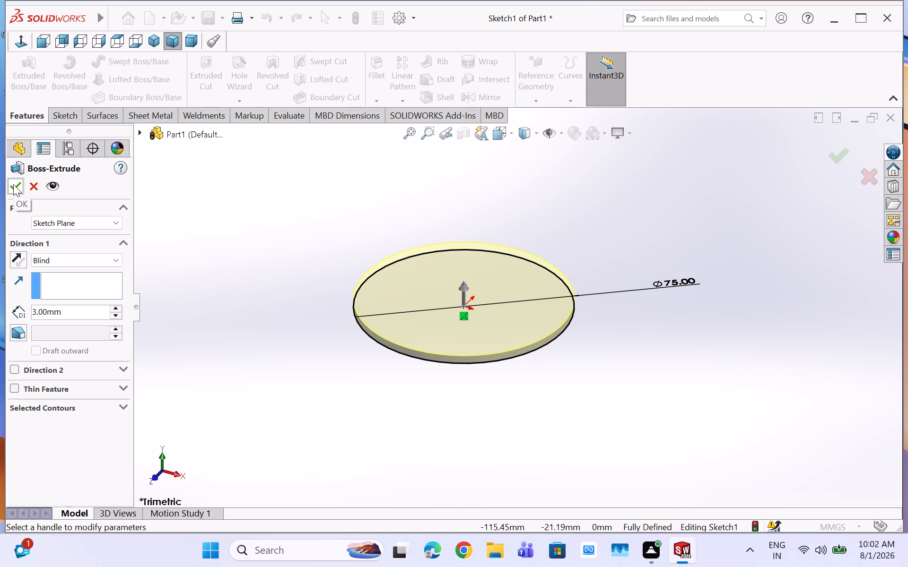
left_click(16, 188)
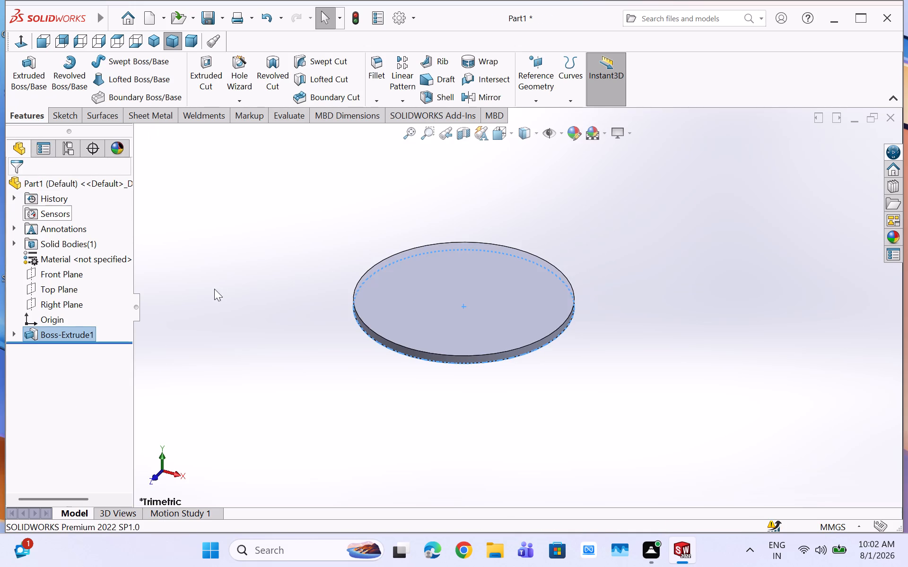
Start a sketch on the disc's top face and draw a circle of about 14.1 mm radius centred on the origin.
right_click(471, 294)
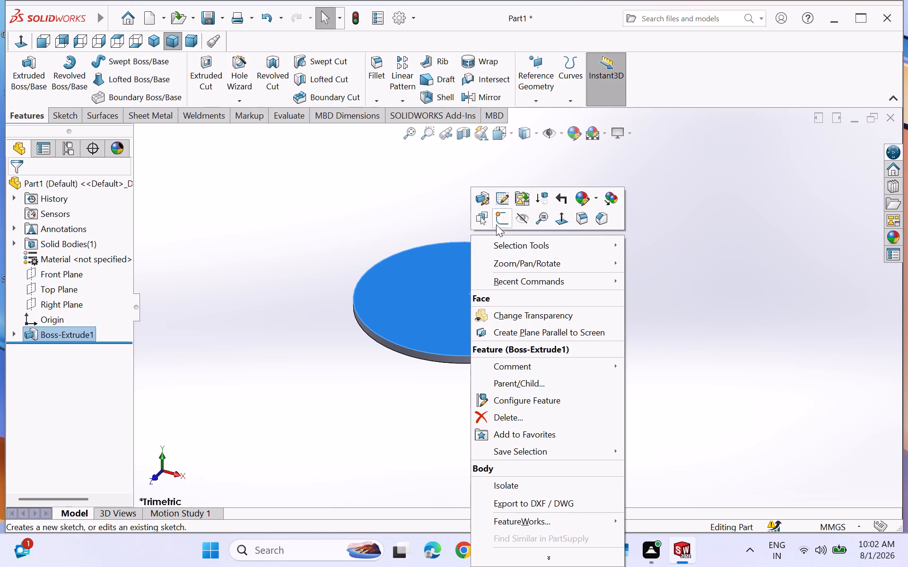
left_click(502, 215)
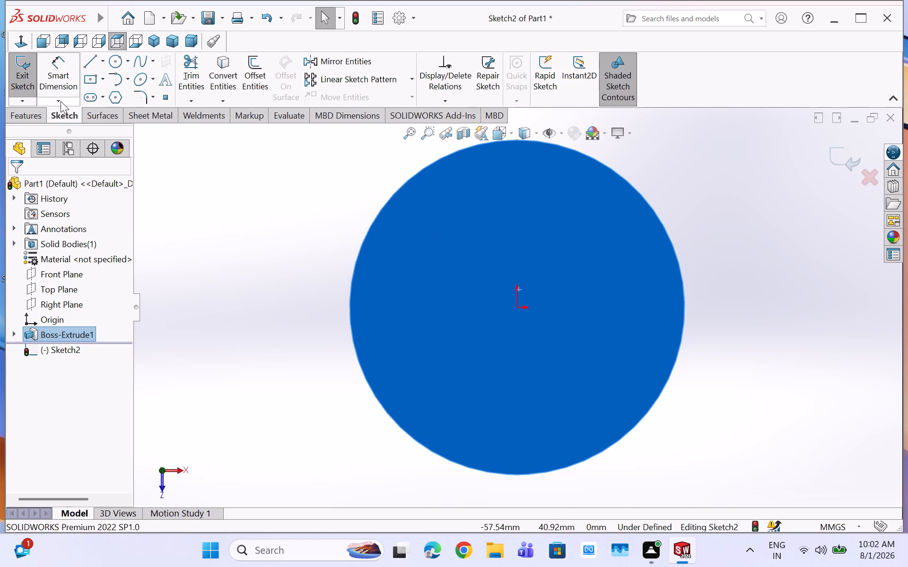
left_click(114, 61)
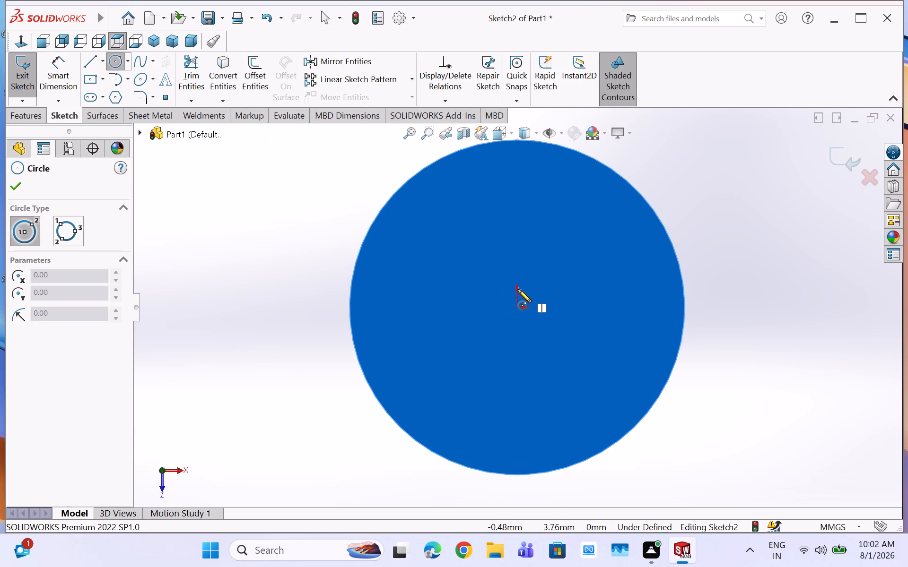
left_click(517, 308)
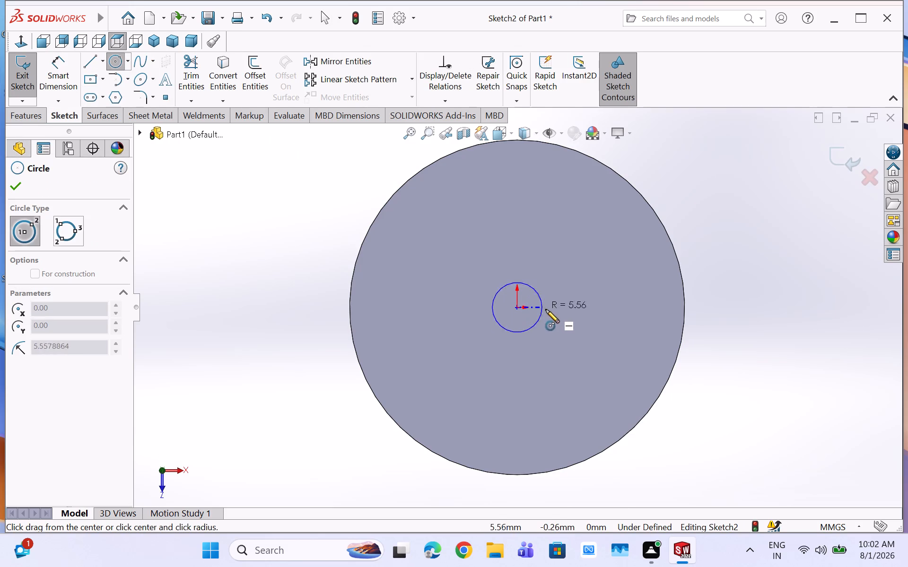
left_click(580, 305)
right_click(580, 305)
left_click(604, 311)
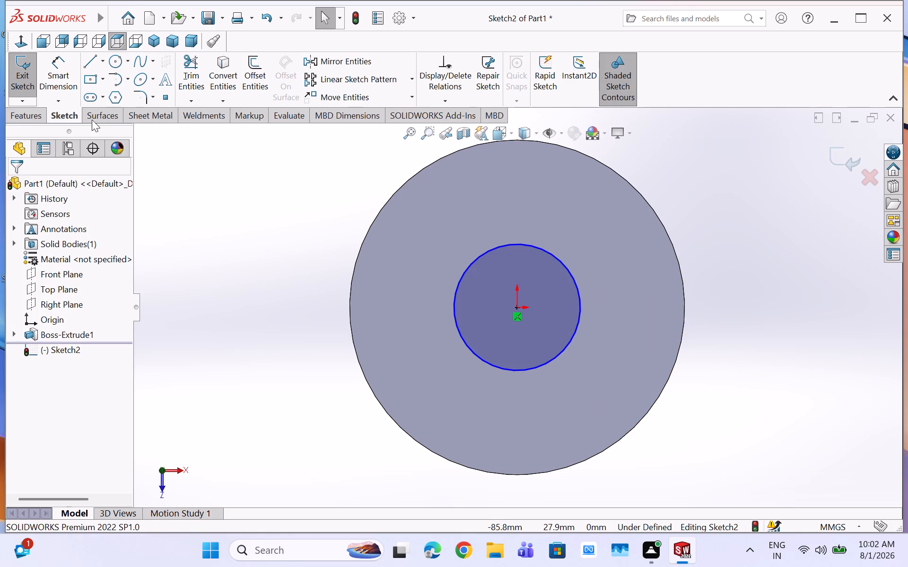
Dimension the inner circle's diameter as 14 mm.
left_click(57, 74)
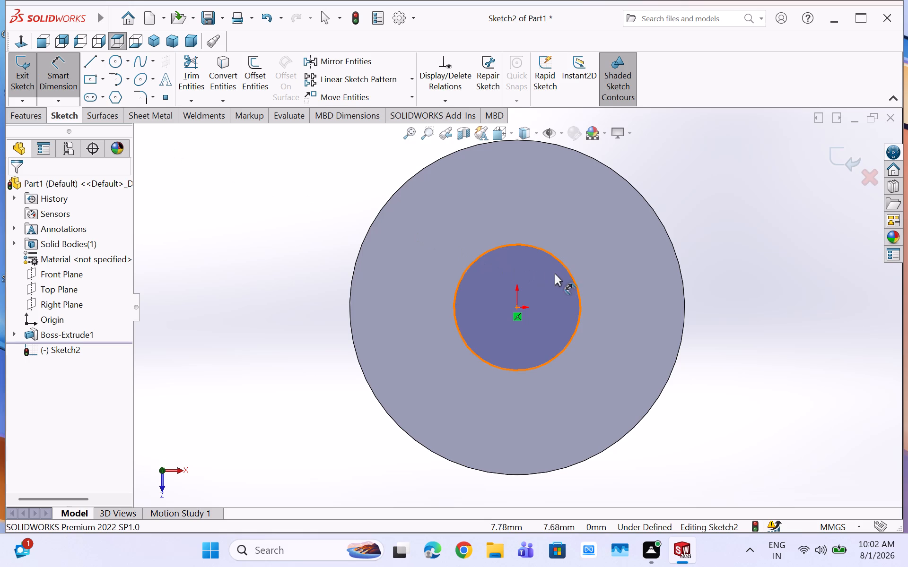
left_click(572, 277)
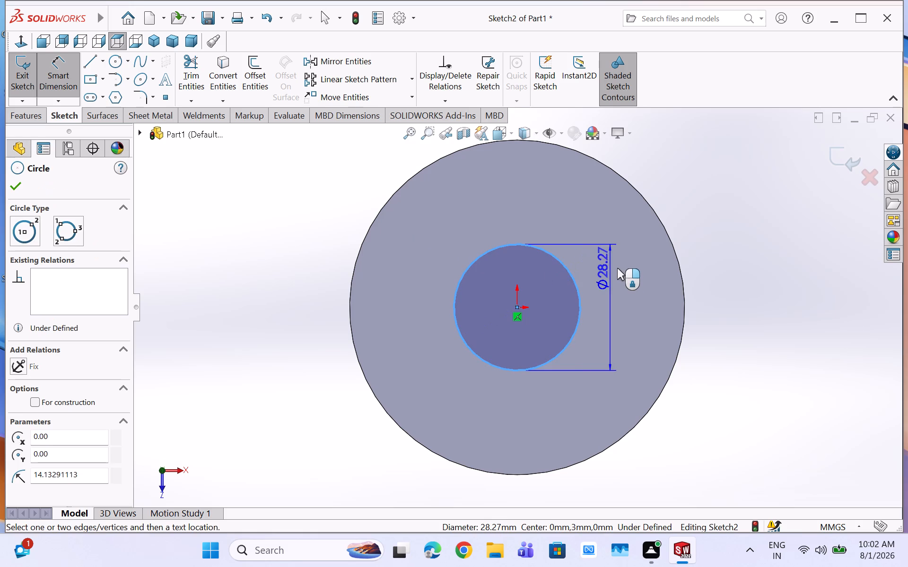
left_click(641, 229)
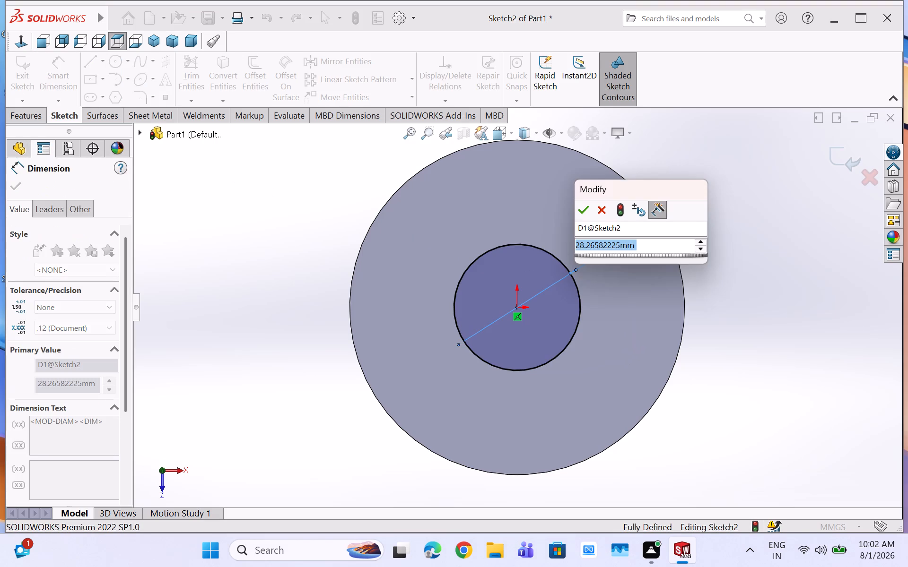
type("14")
key("Return")
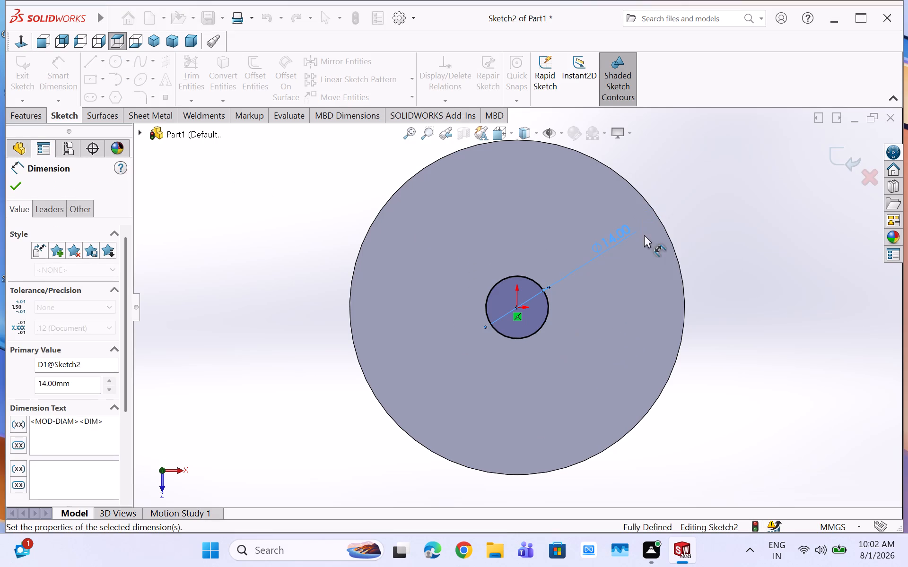
left_click(20, 184)
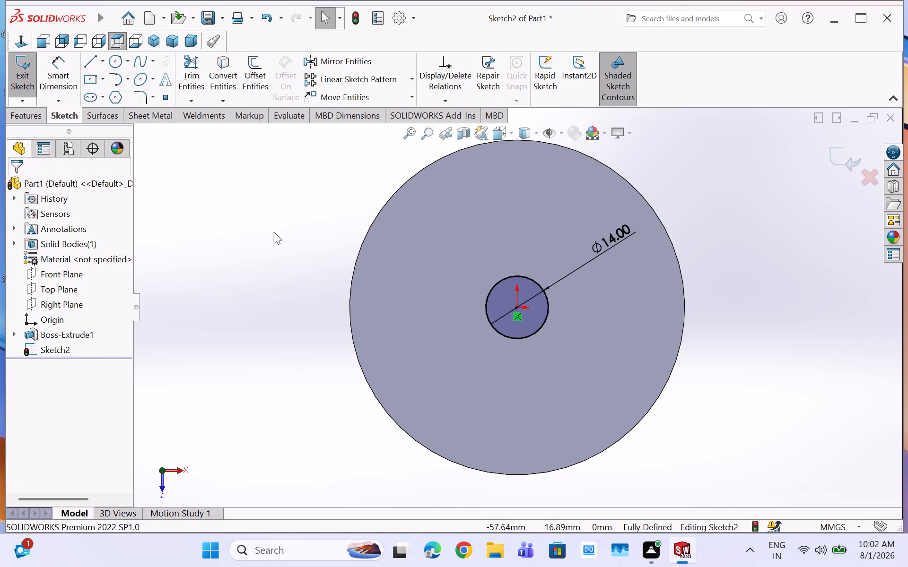
Sketch a center rectangle about 3.6 by 8.3 mm, centred on the top quadrant point of the 14 mm circle.
scroll(554, 297, "down", 2)
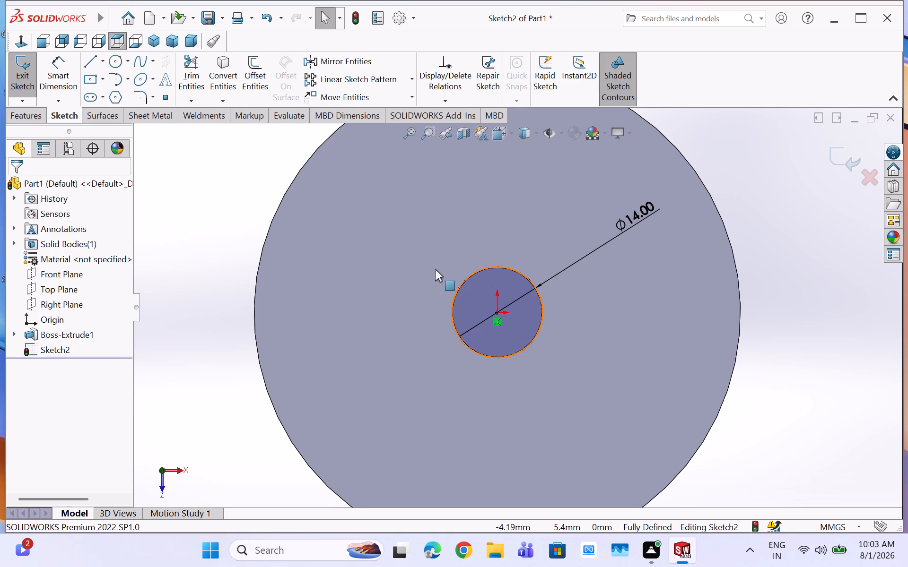
left_click(87, 77)
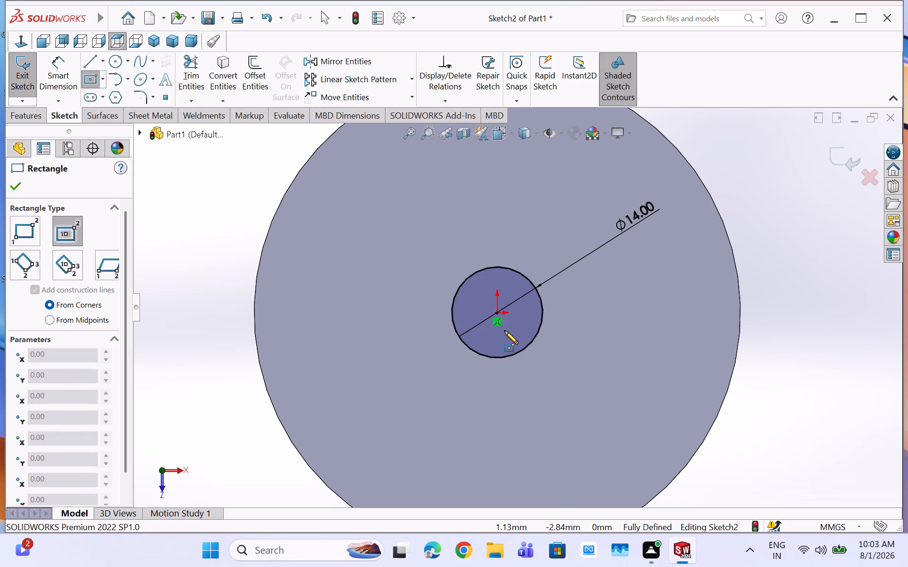
left_click(497, 268)
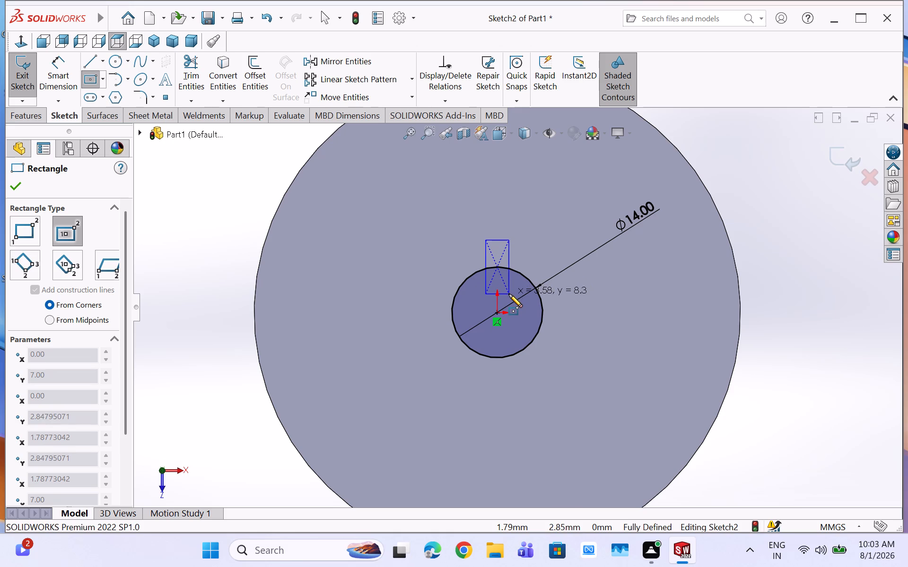
left_click(509, 294)
right_click(509, 294)
left_click(521, 303)
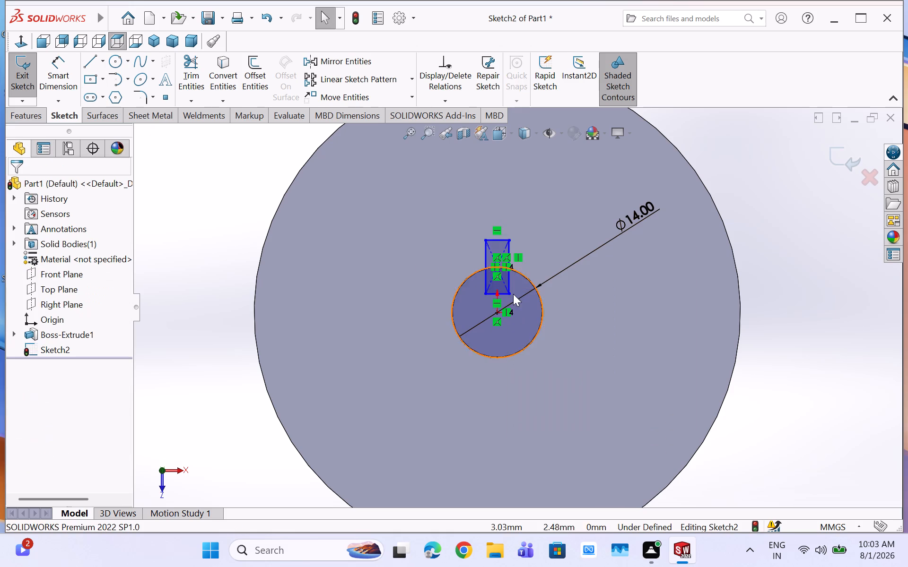
Dimension the rectangle's top edge as 5 mm wide.
left_click(52, 69)
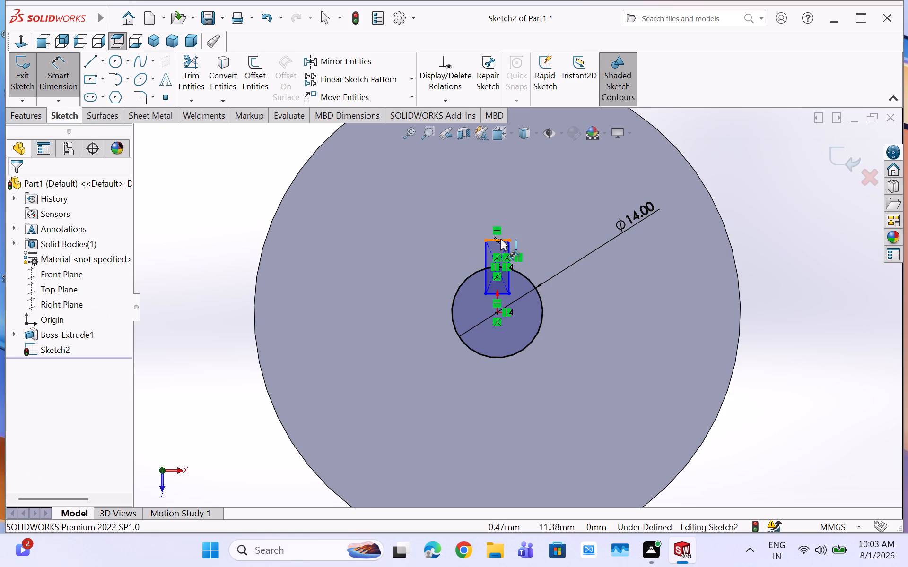
left_click(500, 239)
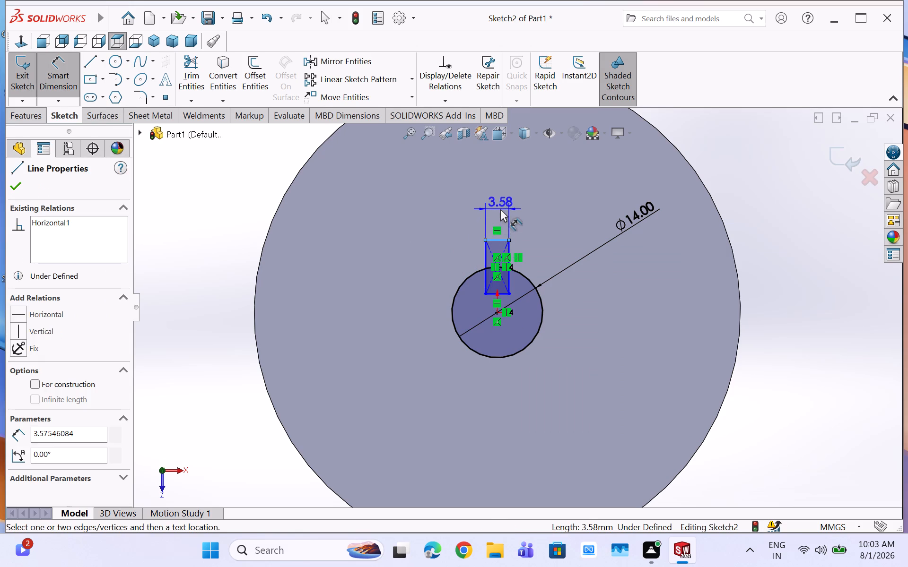
left_click(500, 209)
key("5")
key("Return")
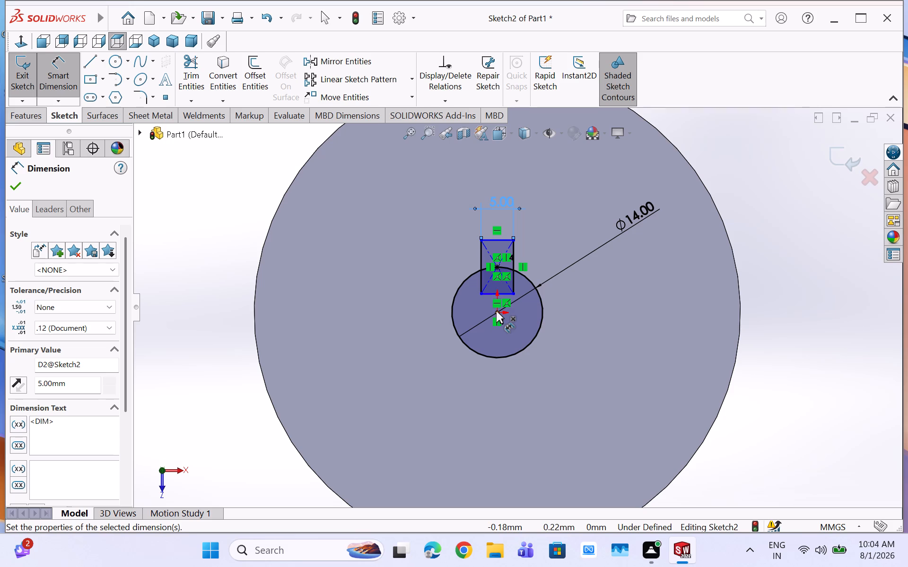
Add a vertical dimension between the rectangle's top edge and the 14 mm circle.
left_click(507, 240)
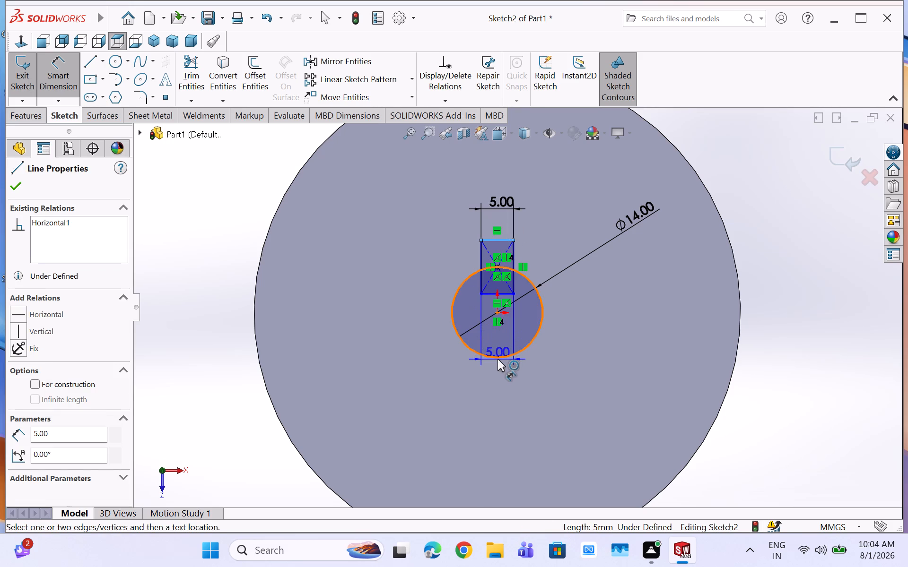
left_click(498, 358)
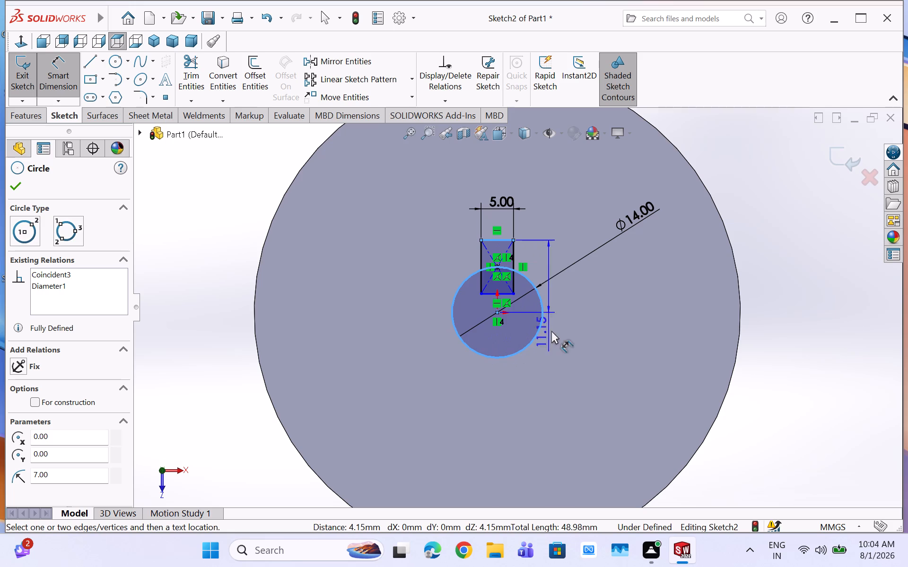
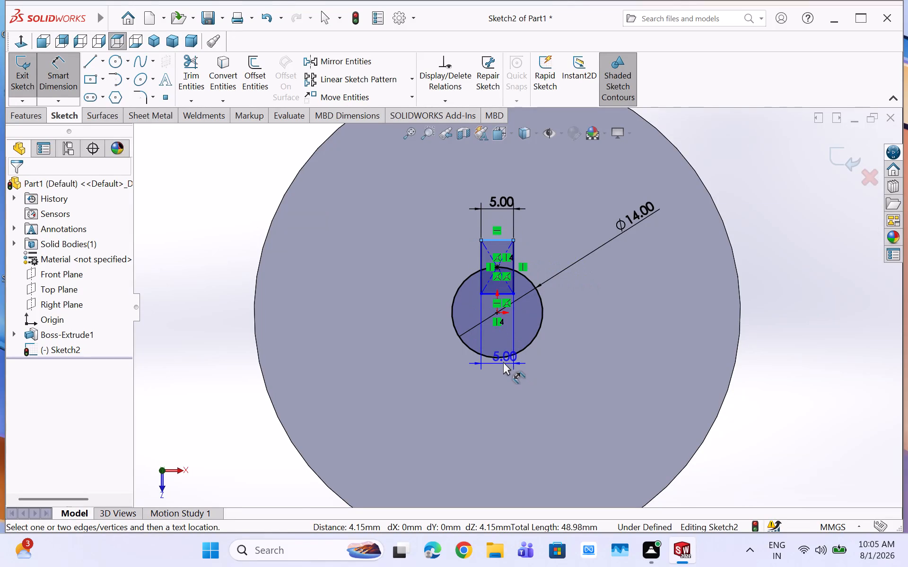
Drop the pending duplicate width dimension and add a vertical dimension between the 14 mm circle and the rectangle's top edge.
key("Escape")
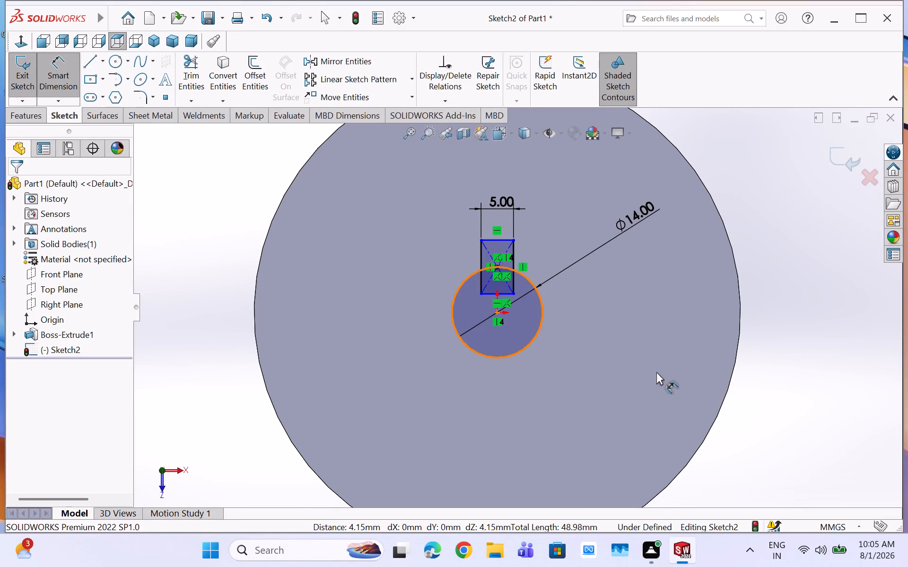
key("Escape")
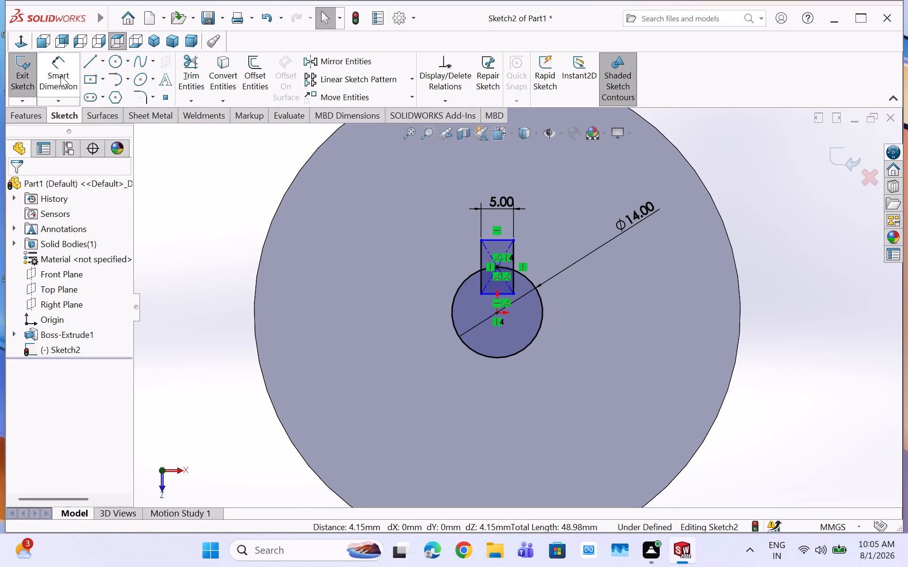
left_click(61, 76)
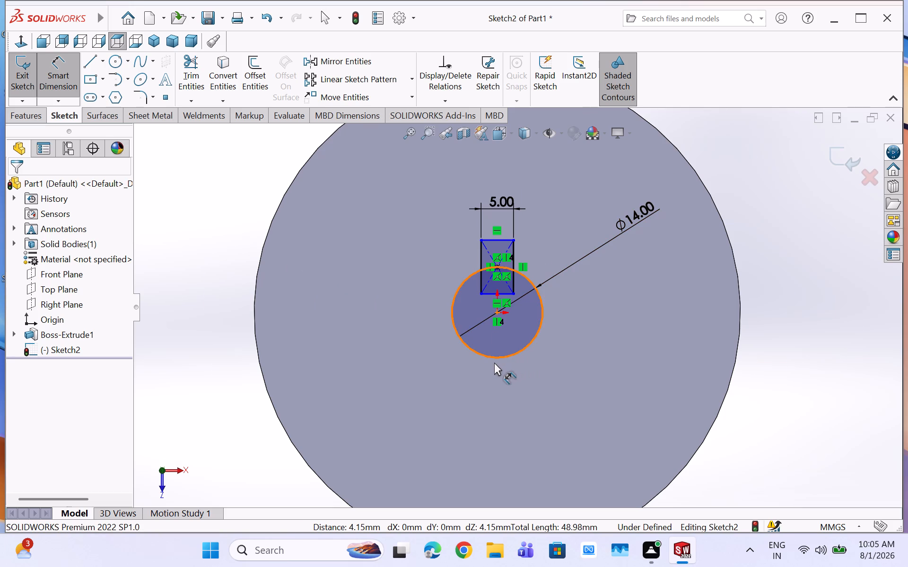
scroll(494, 362, "down", 5)
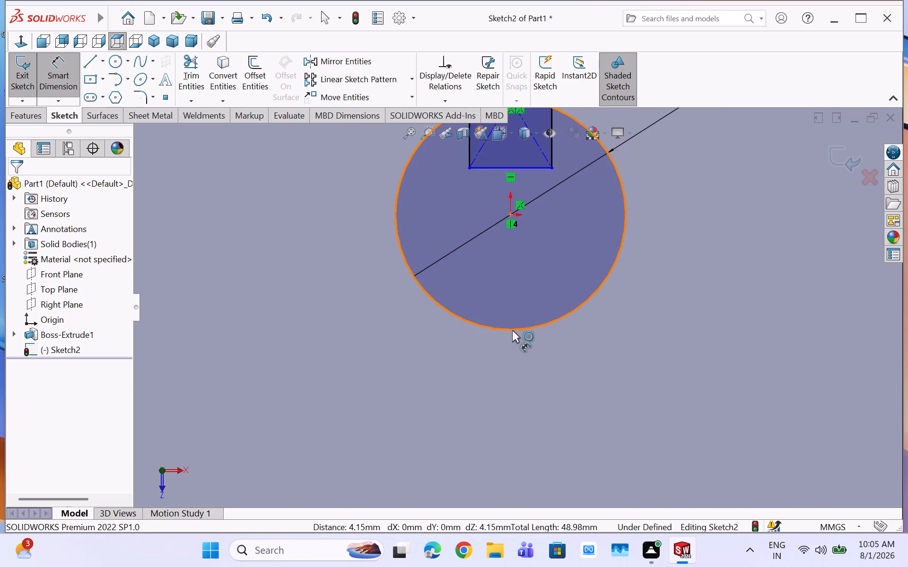
scroll(512, 330, "up", 4)
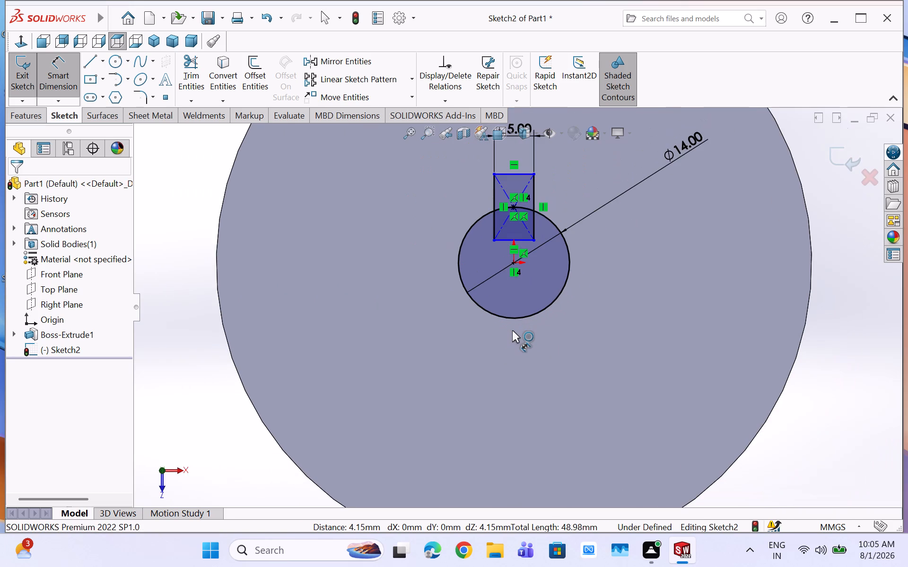
scroll(513, 329, "up", 1)
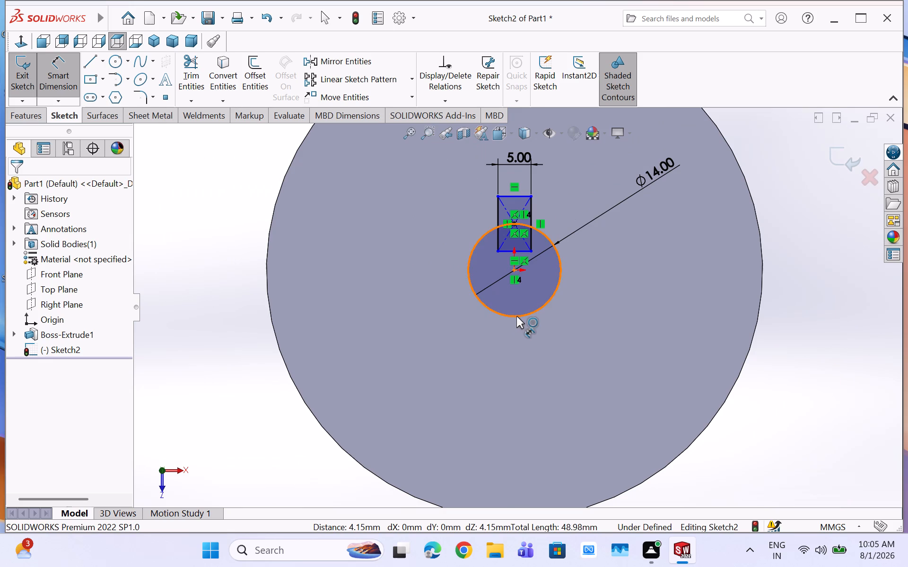
left_click(516, 316)
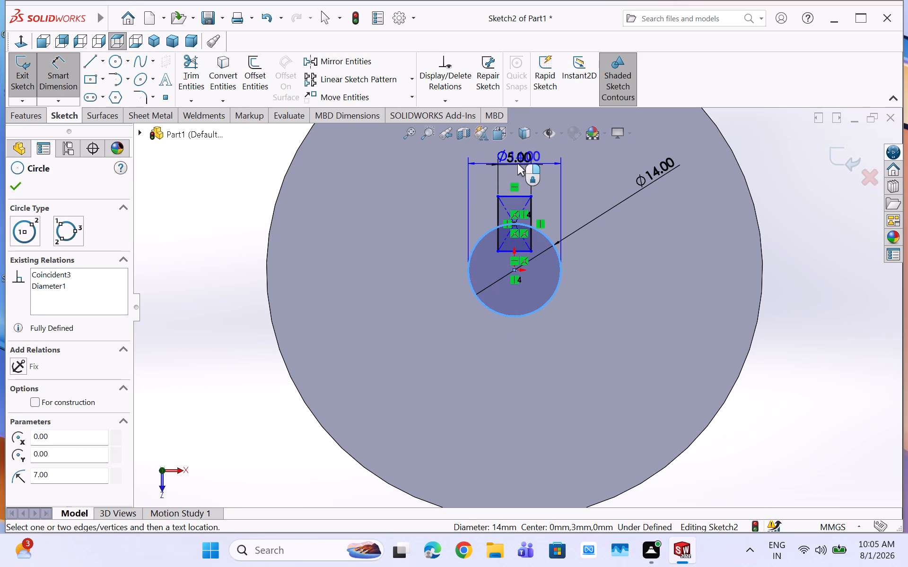
scroll(517, 163, "down", 5)
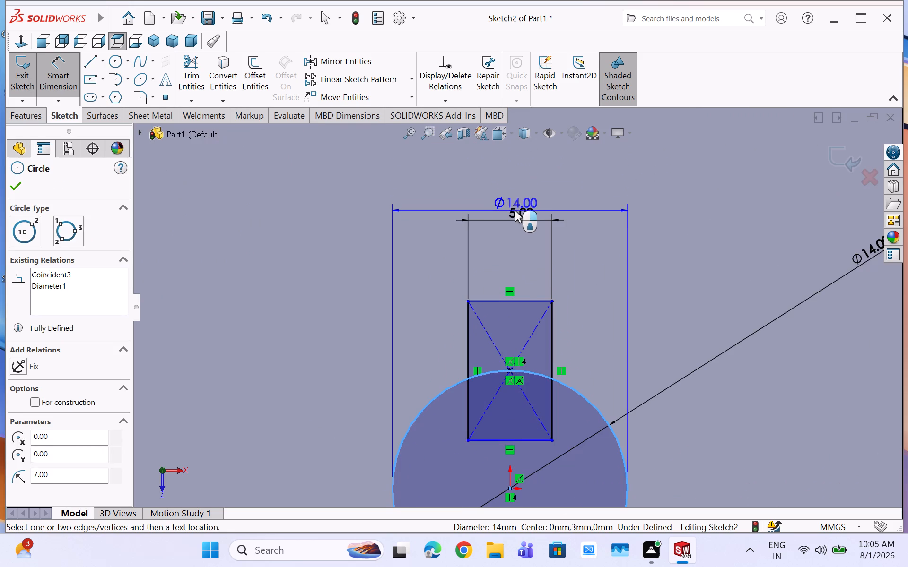
left_click(517, 300)
scroll(593, 318, "down", 2)
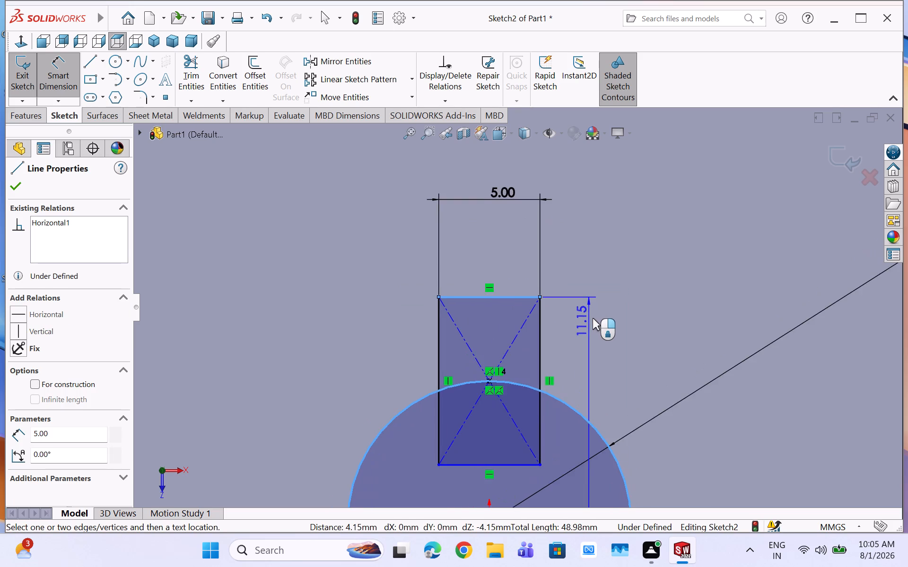
scroll(593, 318, "up", 7)
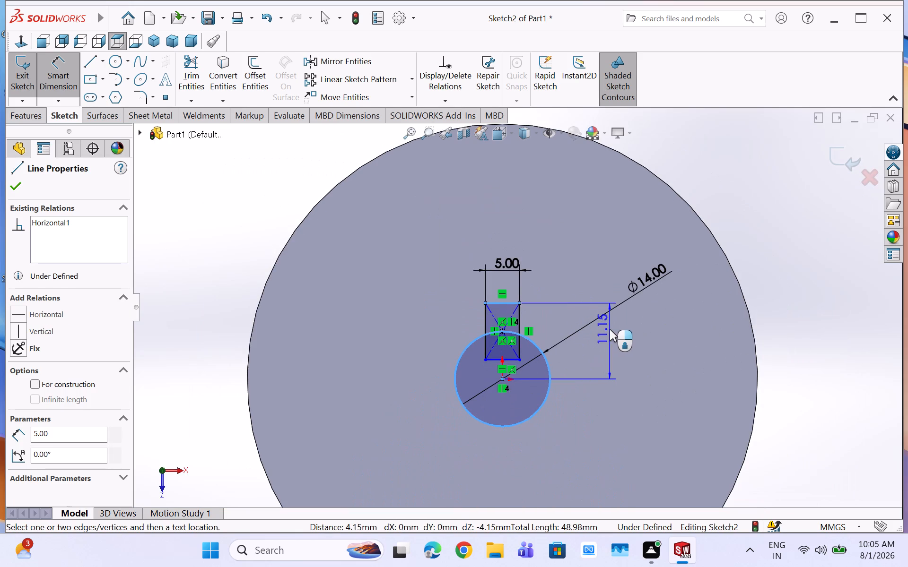
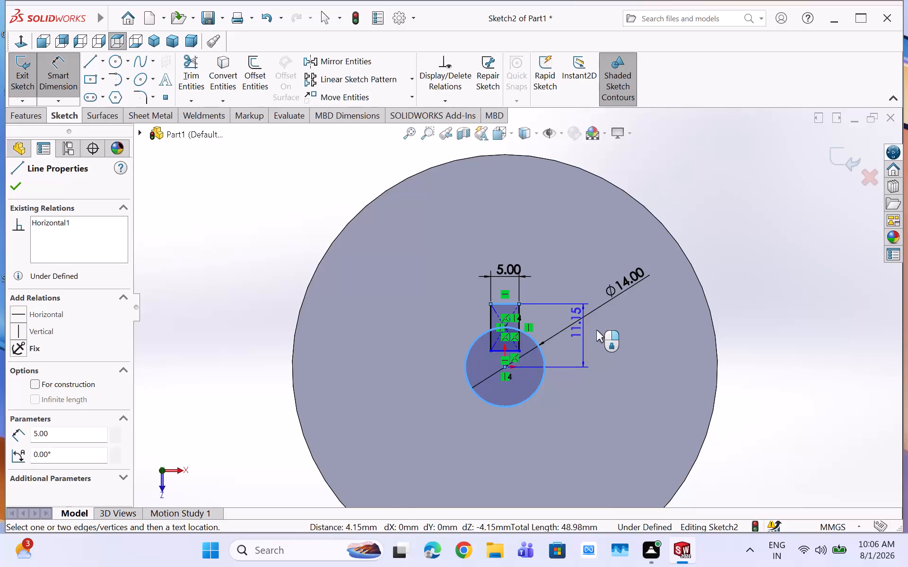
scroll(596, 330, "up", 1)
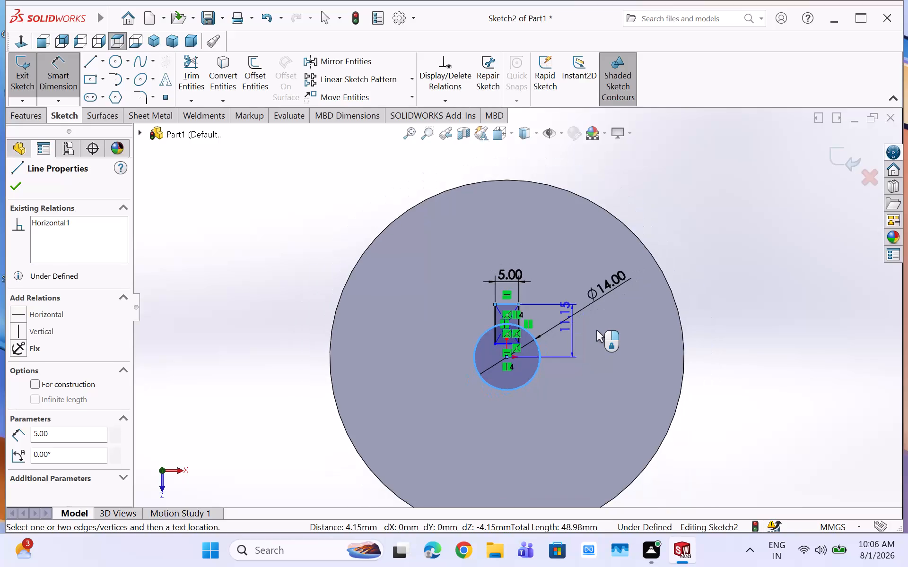
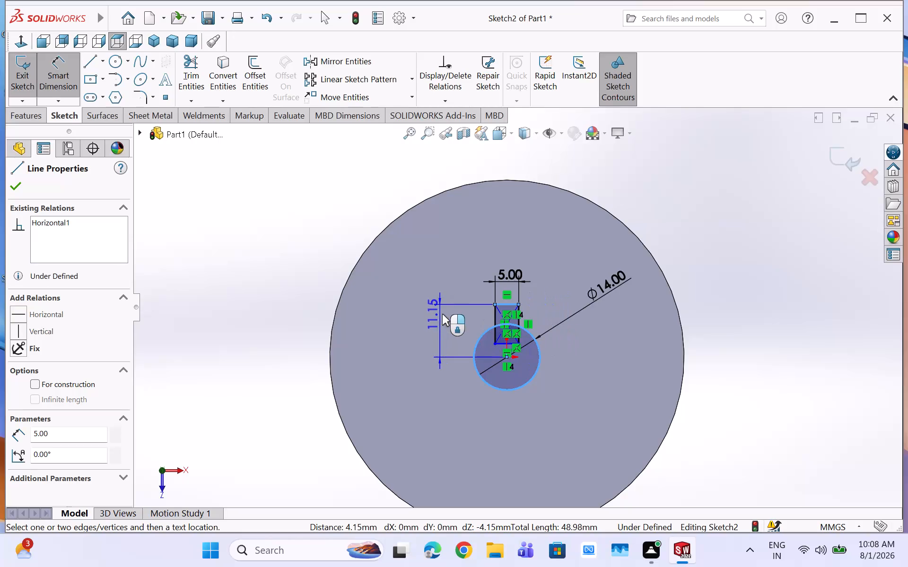
Abandon the pending vertical dimension and undo the keyway rectangle, the central circle and their dimensions in the sketch on the disc's top face.
key("Escape")
key("Escape")
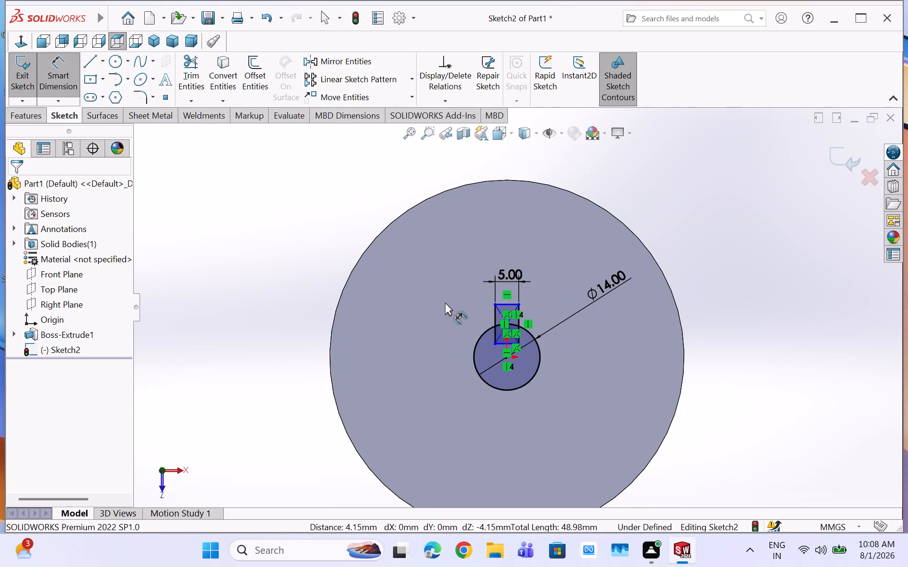
key("ctrl+z")
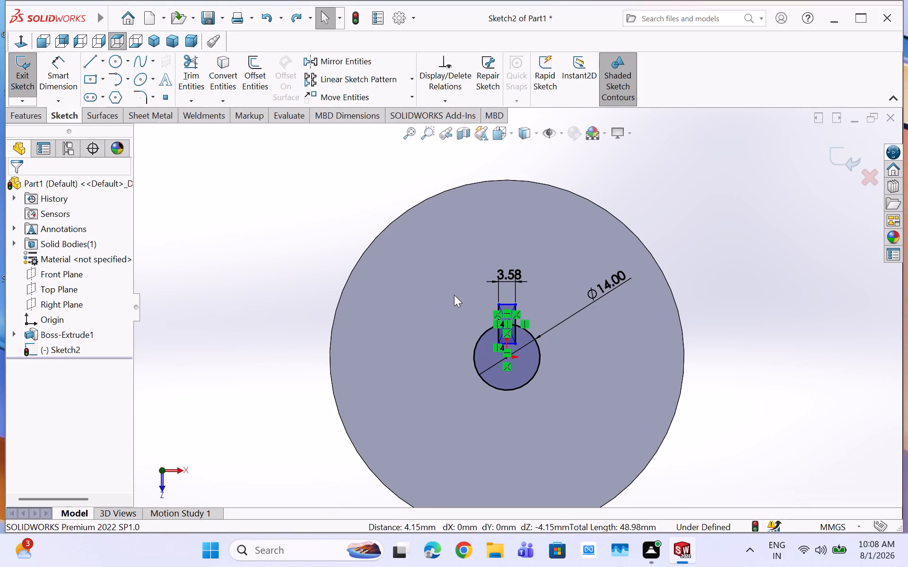
key("ctrl+z")
key("ctrl+z")
key("ctrl+z")
key("ctrl+z")
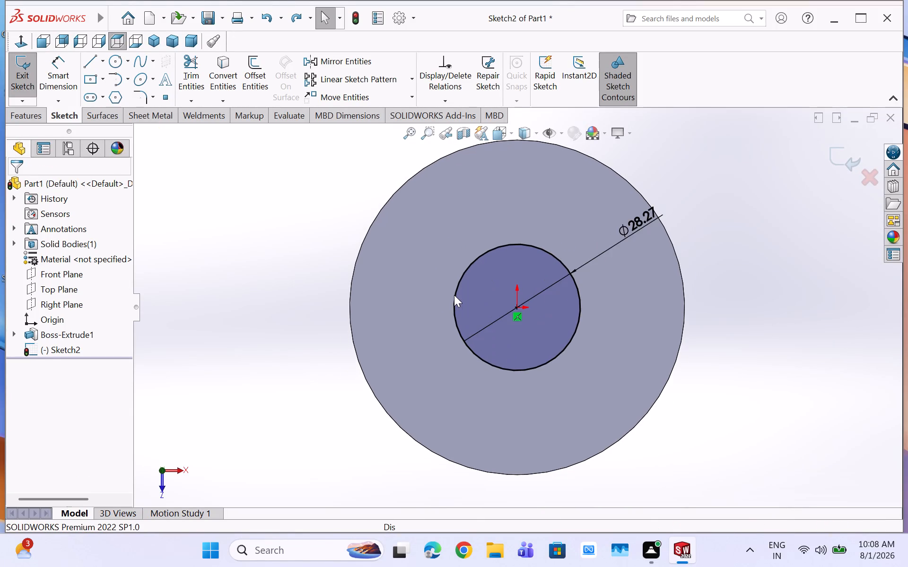
key("ctrl+z")
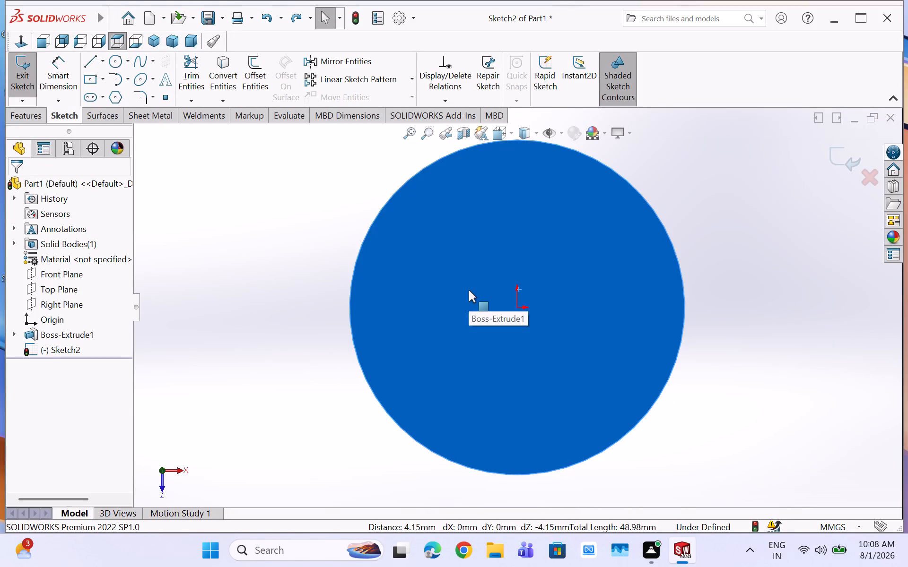
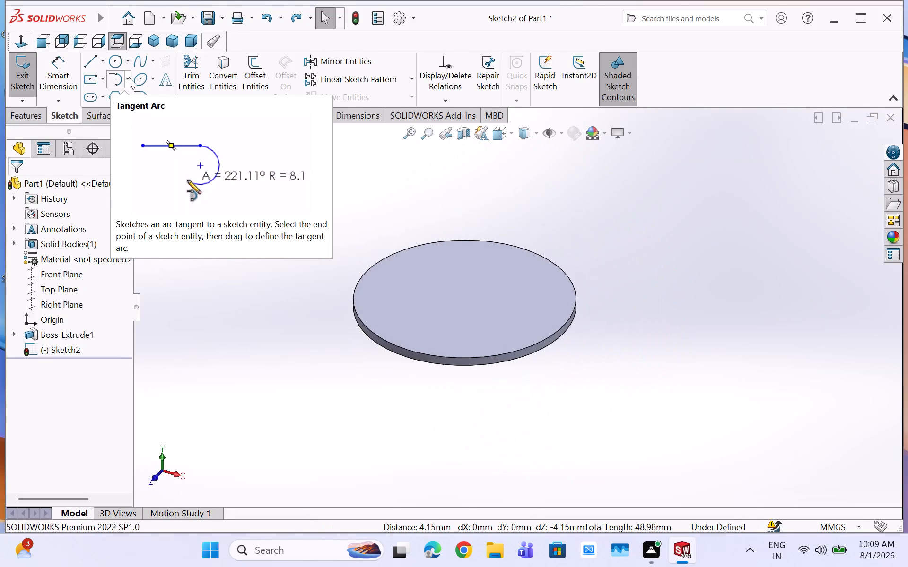
Start a sketch on the disc's top face and draw a construction line about 39.8 mm long from the origin past the disc's edge.
right_click(462, 300)
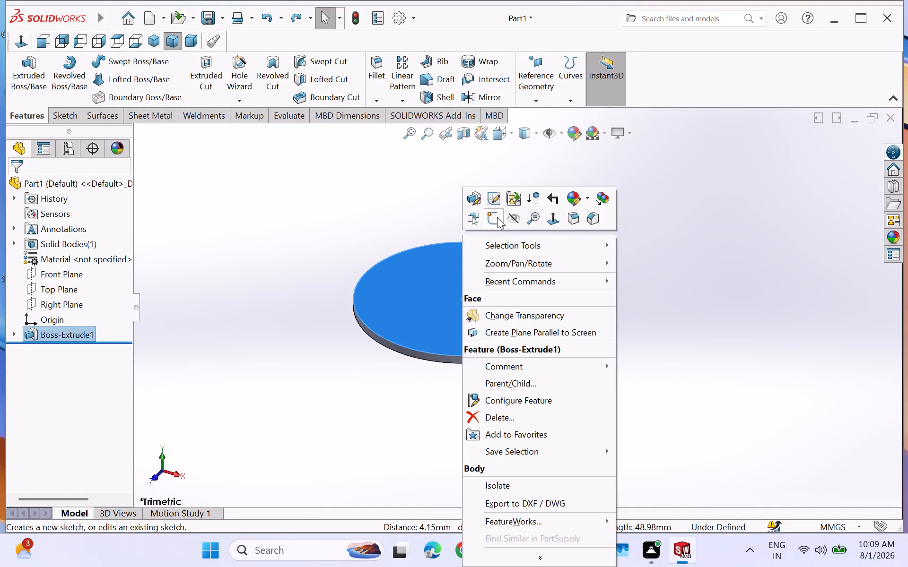
left_click(497, 217)
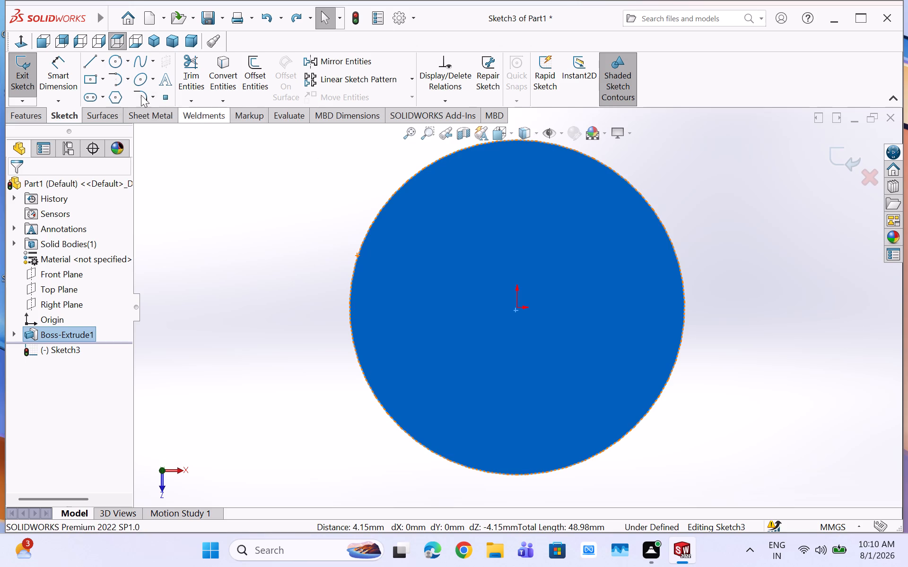
left_click(84, 60)
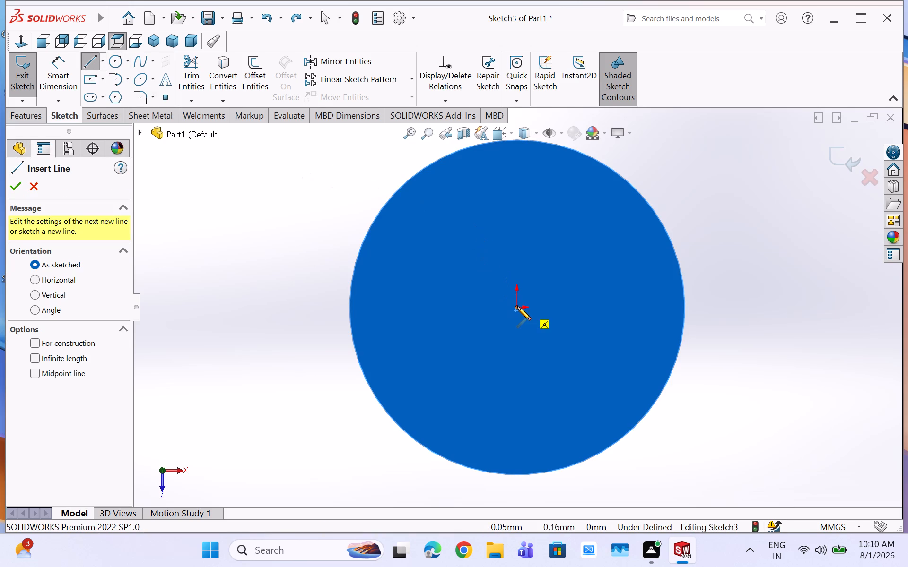
left_click(515, 307)
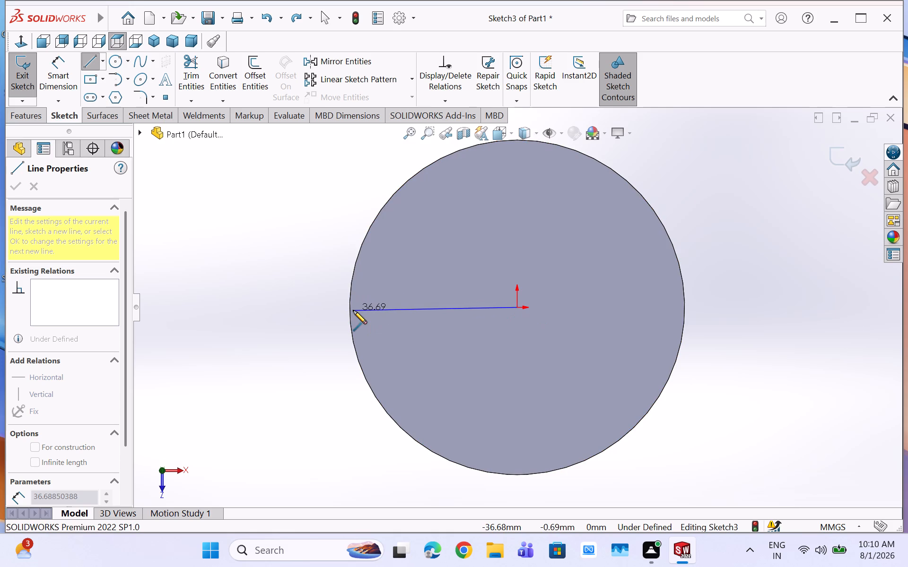
left_click(340, 313)
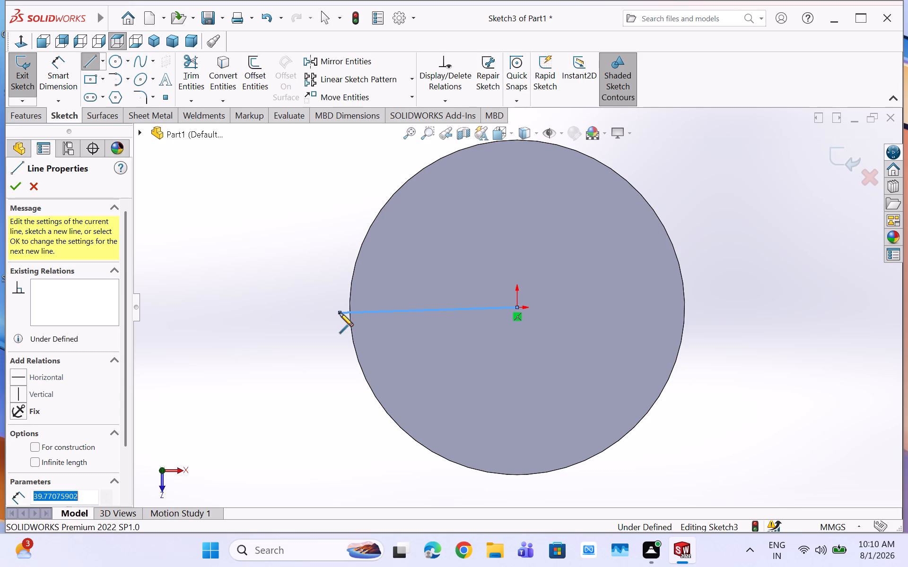
right_click(340, 313)
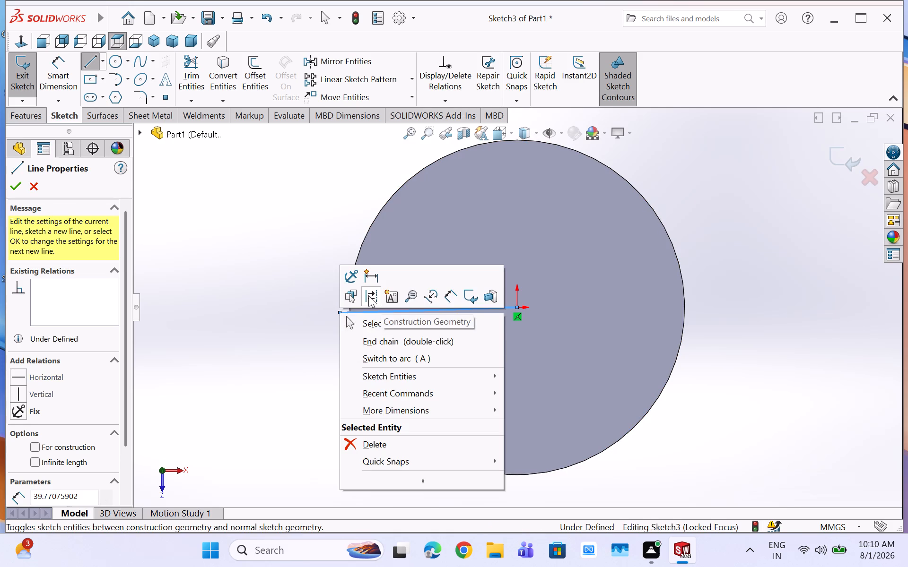
left_click(368, 295)
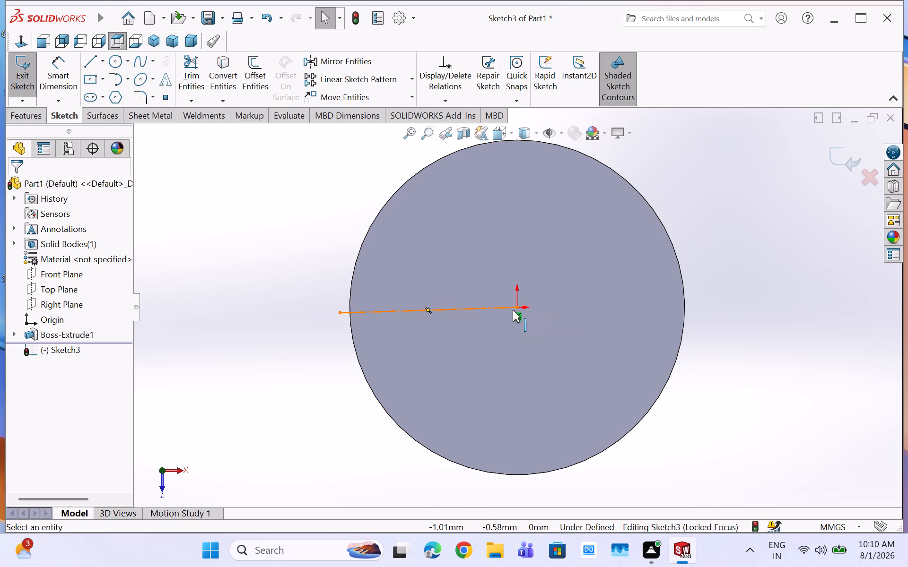
Add a Horizontal relation between the construction line's two endpoints.
left_click(517, 305)
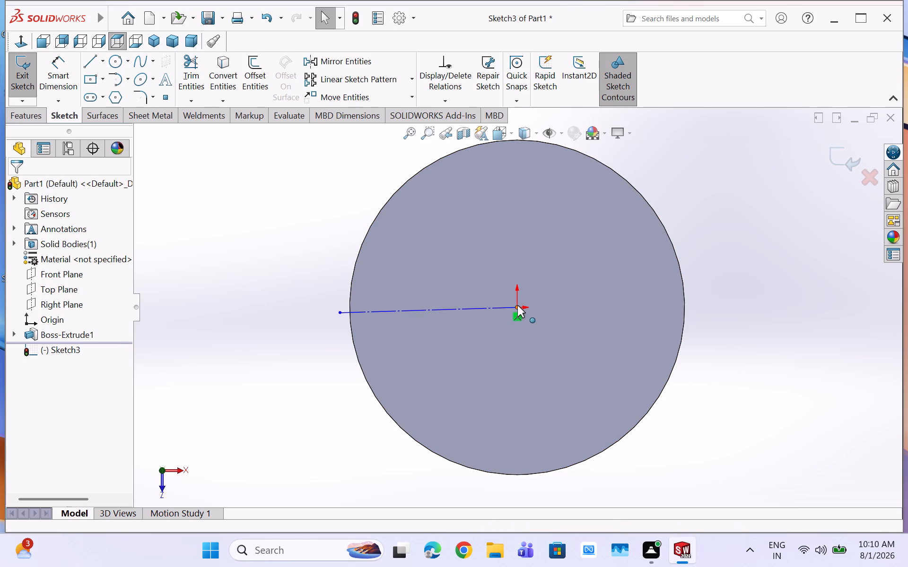
left_click(341, 314, "ctrl")
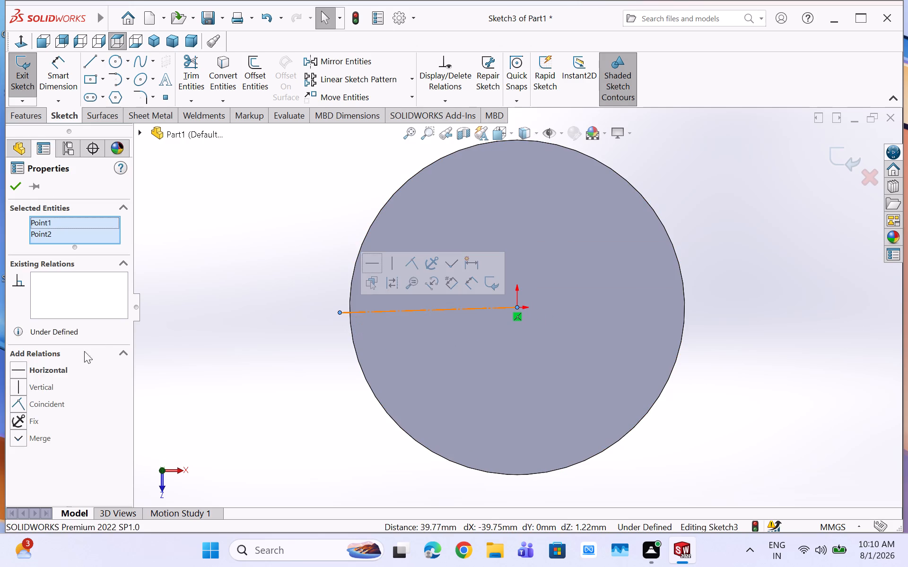
left_click(53, 372)
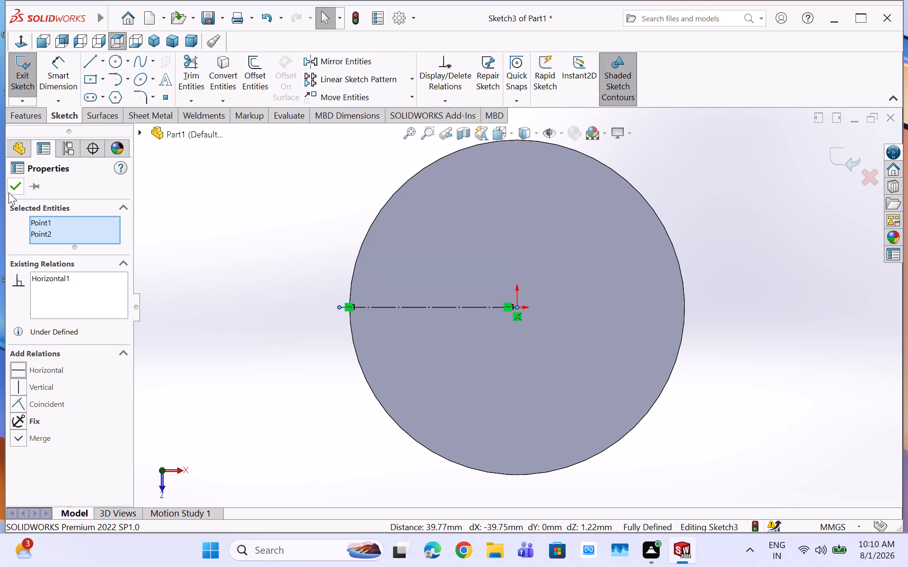
left_click(11, 191)
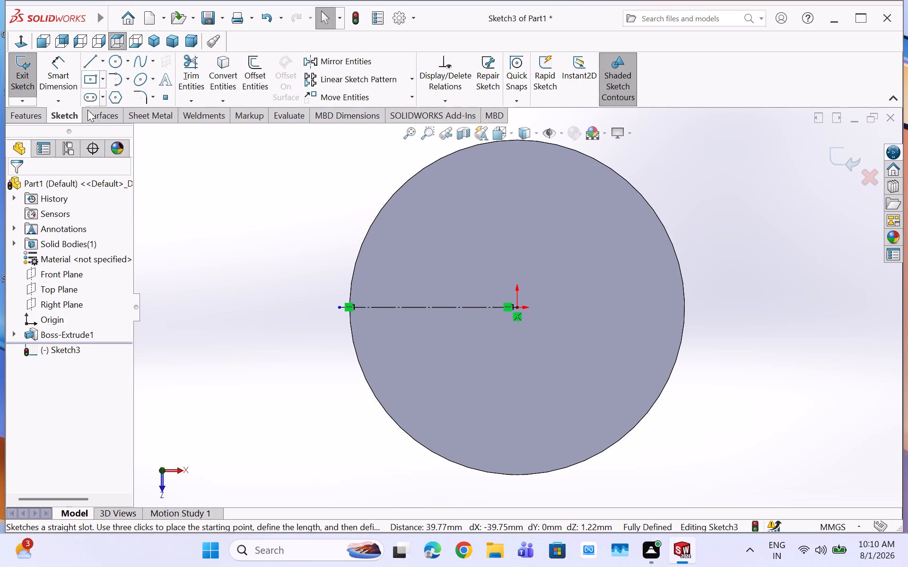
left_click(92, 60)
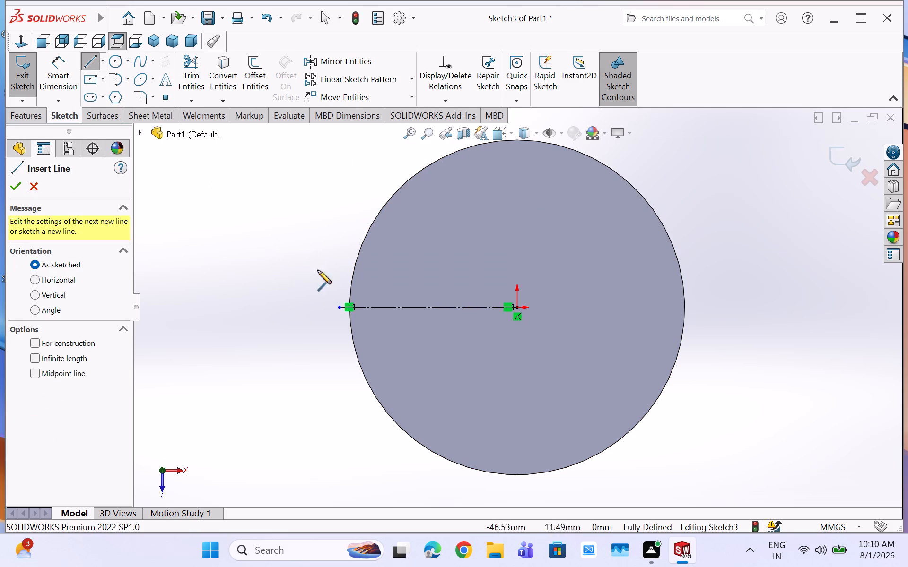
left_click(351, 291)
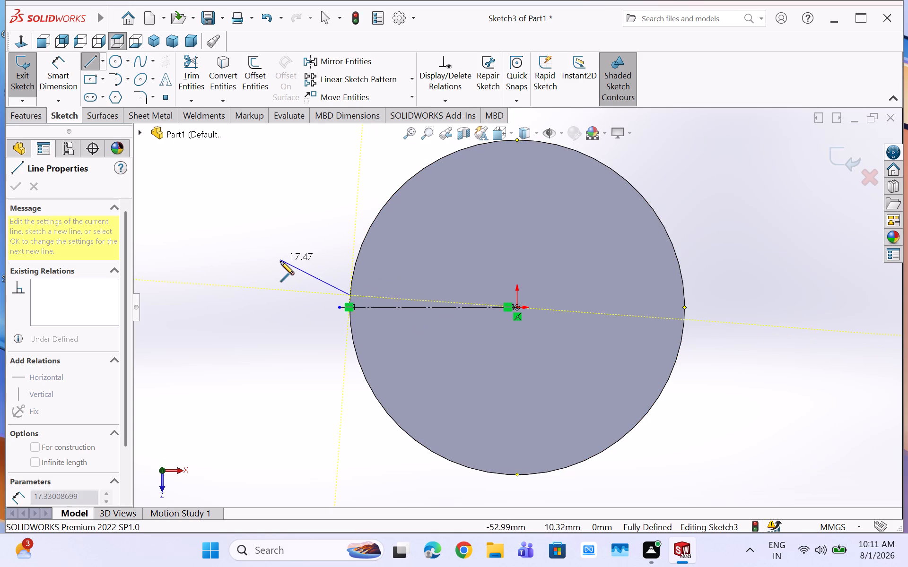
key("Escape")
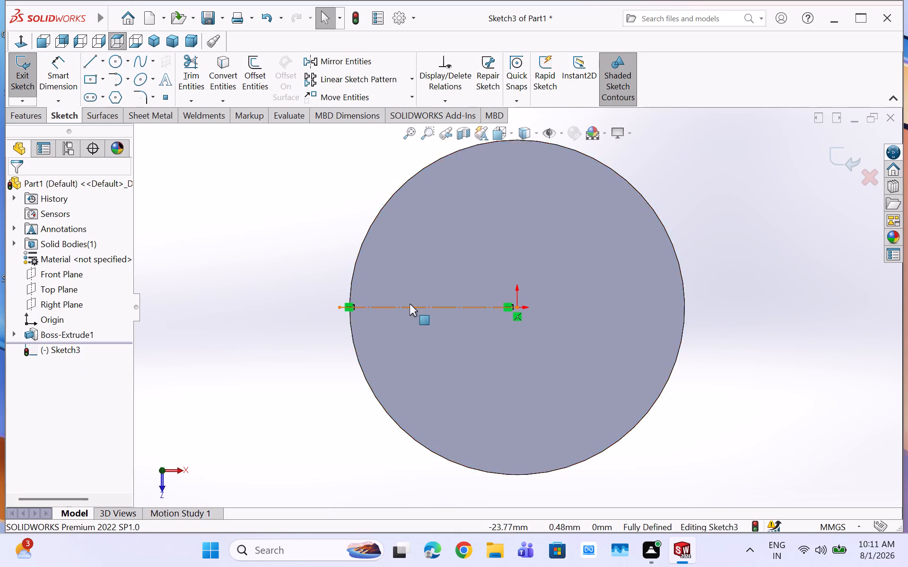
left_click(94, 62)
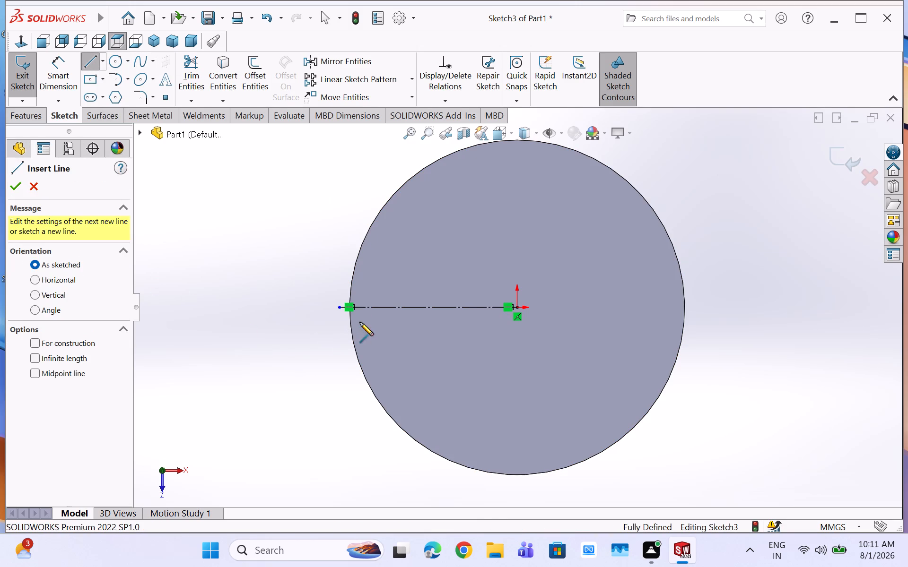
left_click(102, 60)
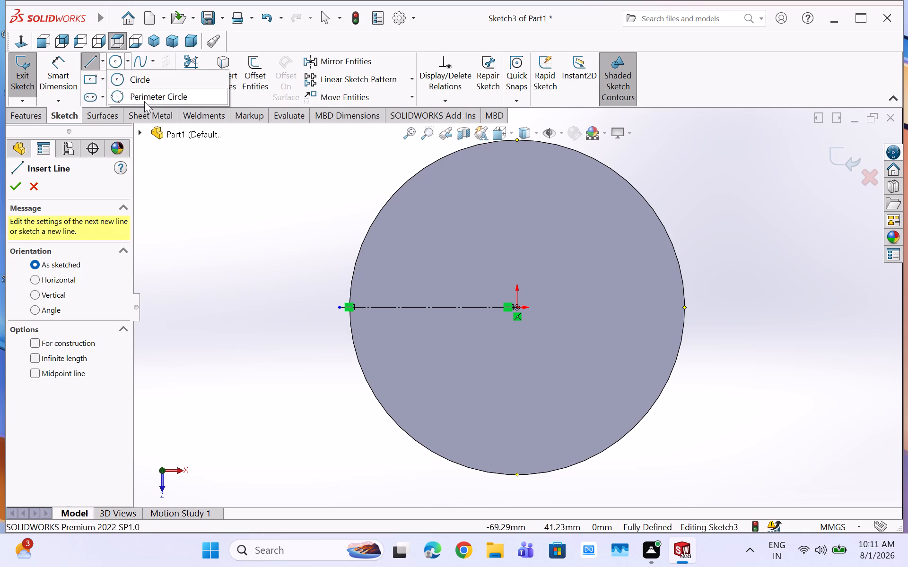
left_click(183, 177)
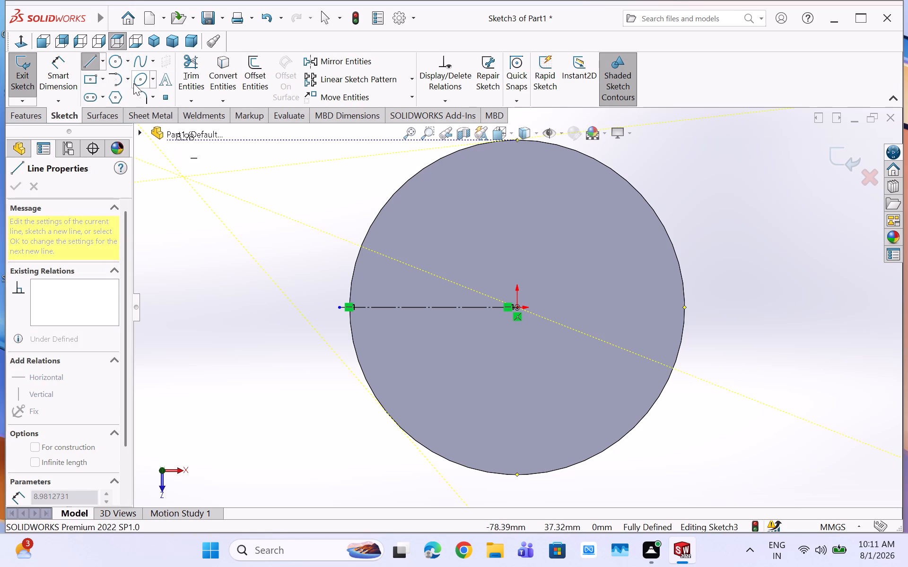
Sketch two three-point arcs curving inward from the disc's edge, starting about 4.8 mm above and 3.9 mm below the centreline, the lower about 52 mm radius.
left_click(129, 78)
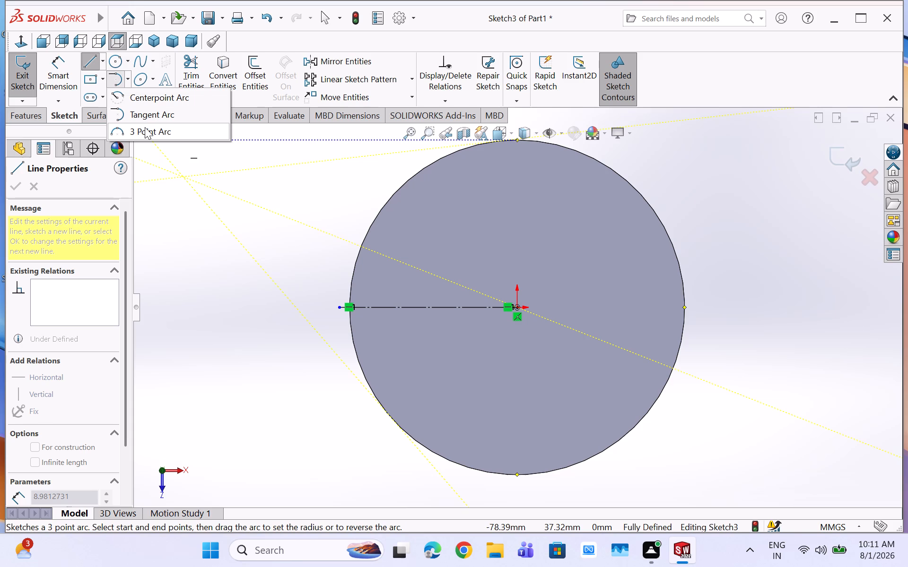
left_click(148, 126)
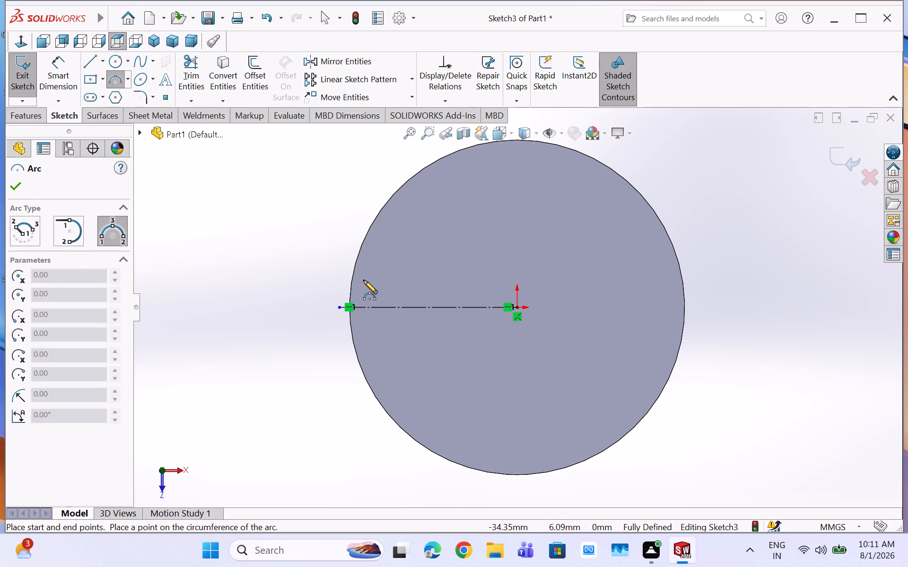
left_click(351, 286)
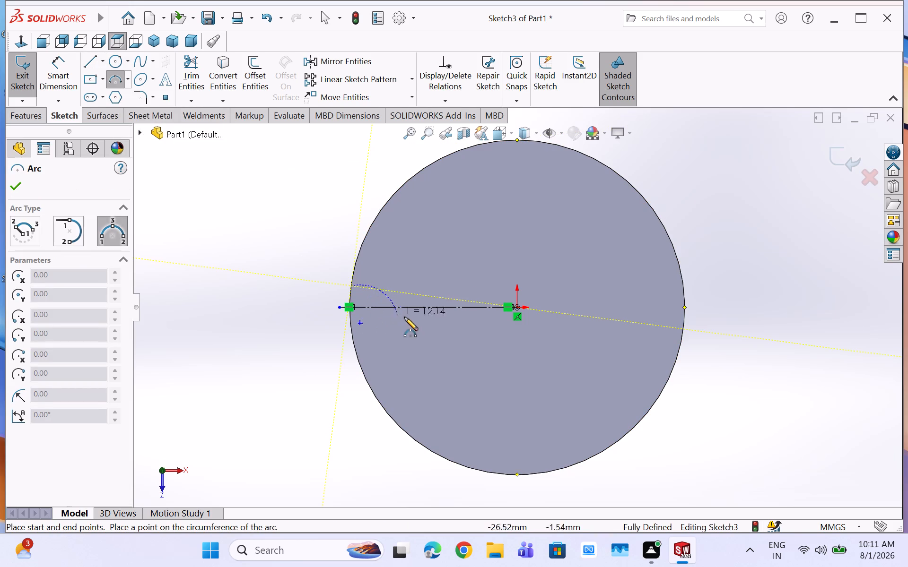
left_click(456, 325)
left_click(442, 323)
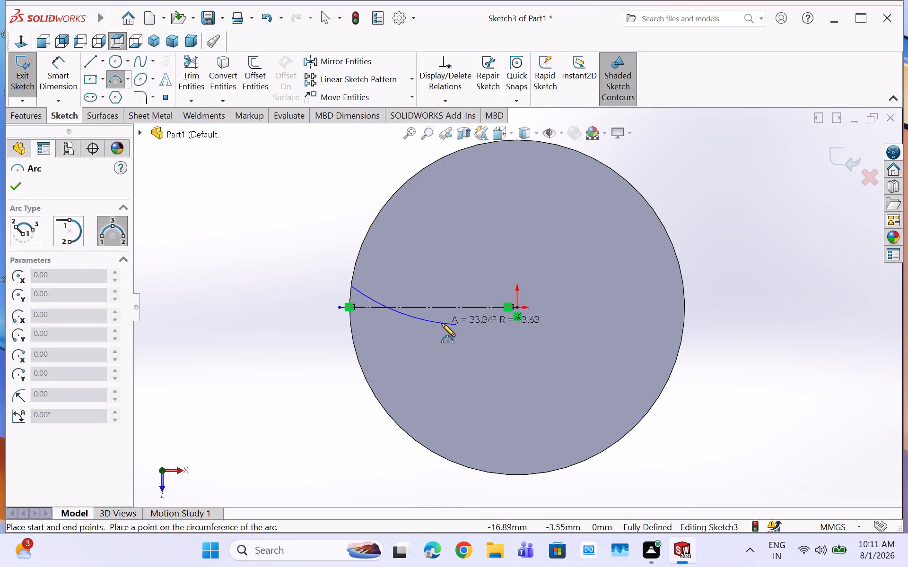
left_click(351, 324)
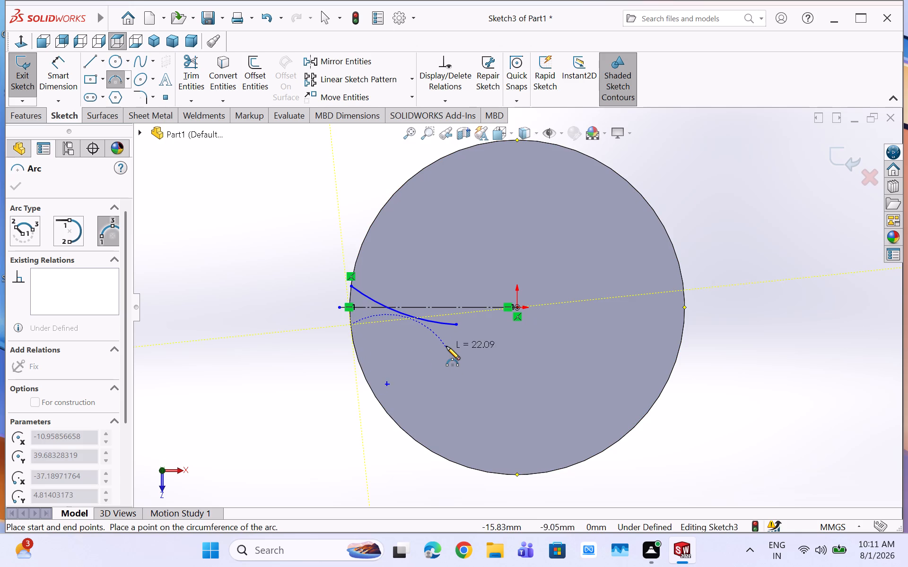
left_click(456, 353)
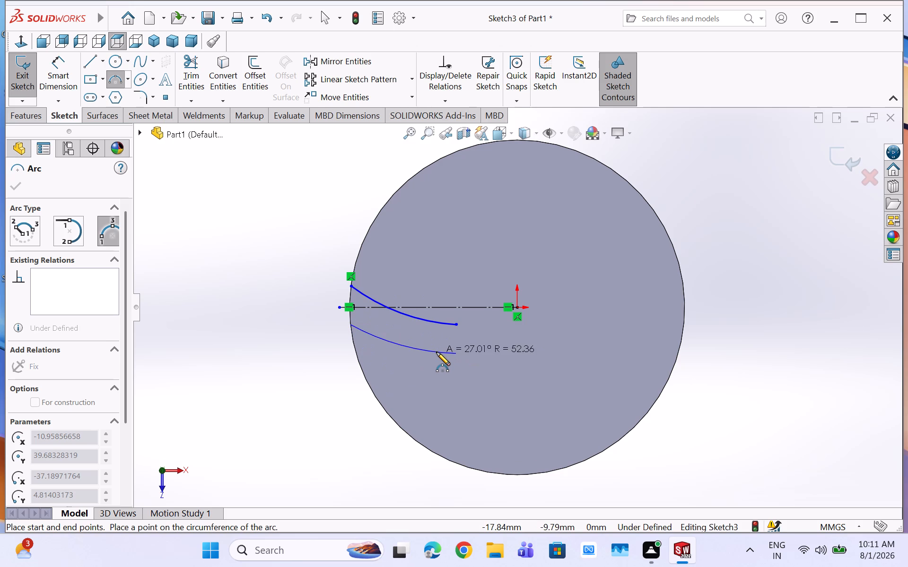
left_click(437, 352)
right_click(303, 323)
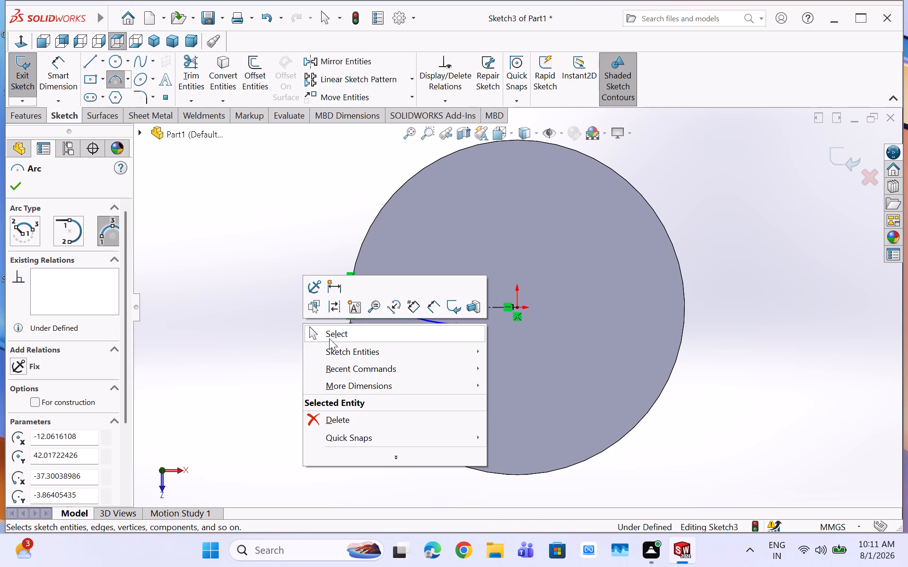
left_click(332, 335)
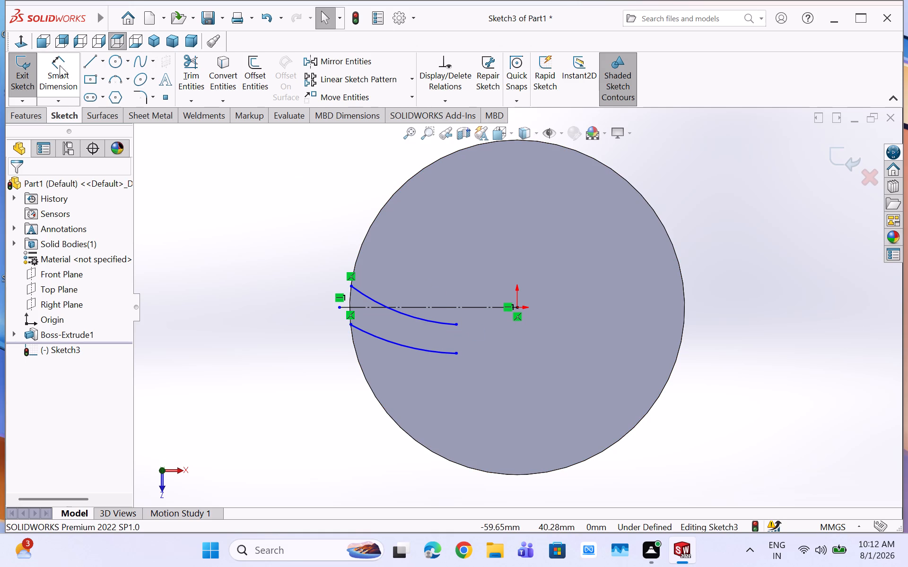
Join the inner ends of the two arcs with a vertical line about 6.5 mm long.
left_click(89, 57)
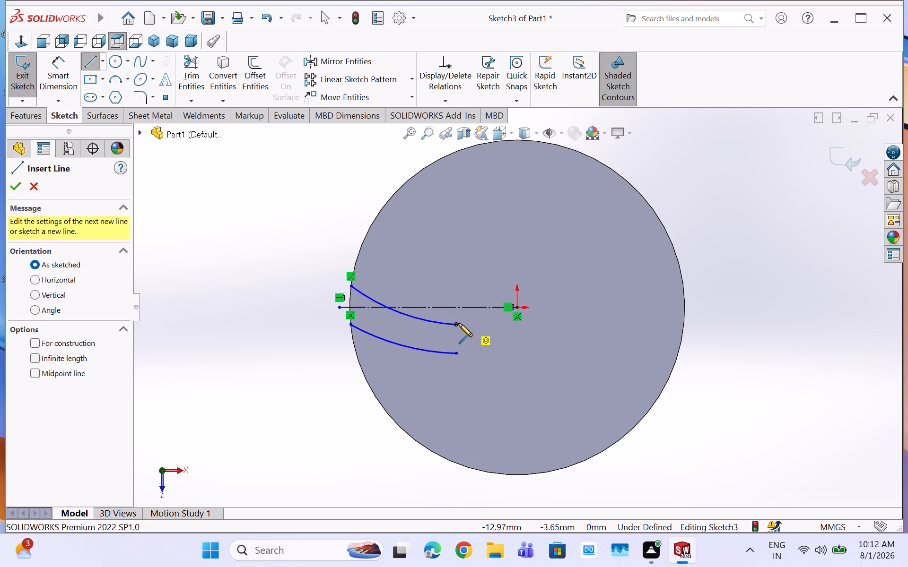
left_click(457, 323)
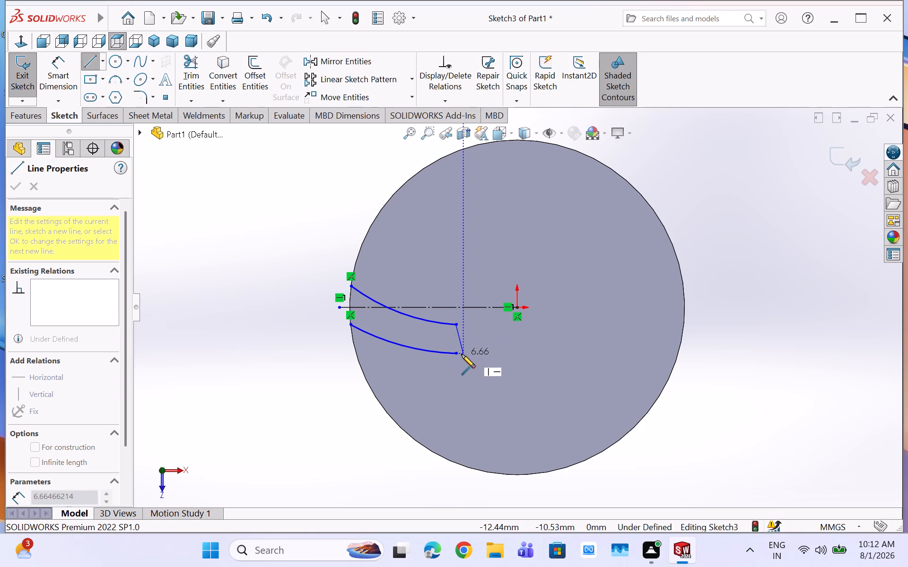
left_click(457, 352)
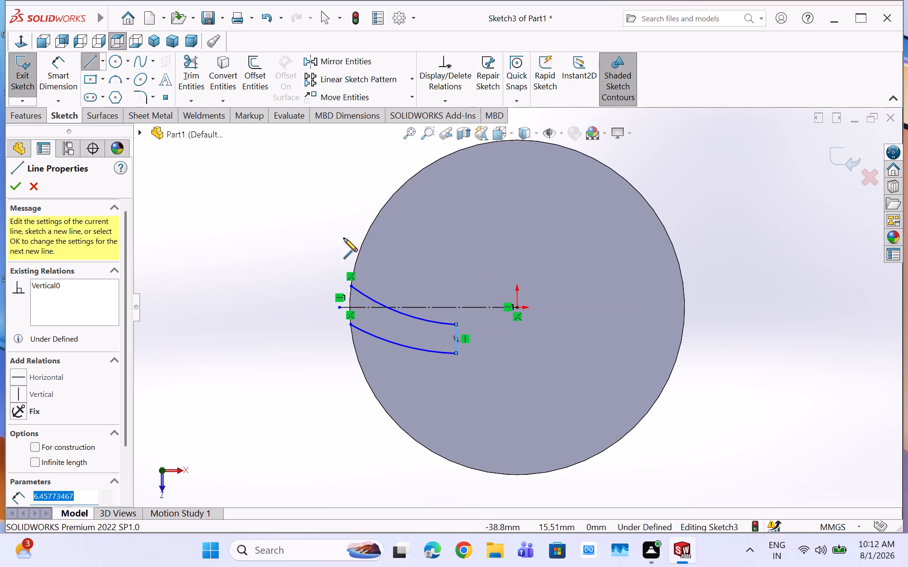
left_click(17, 188)
left_click(13, 187)
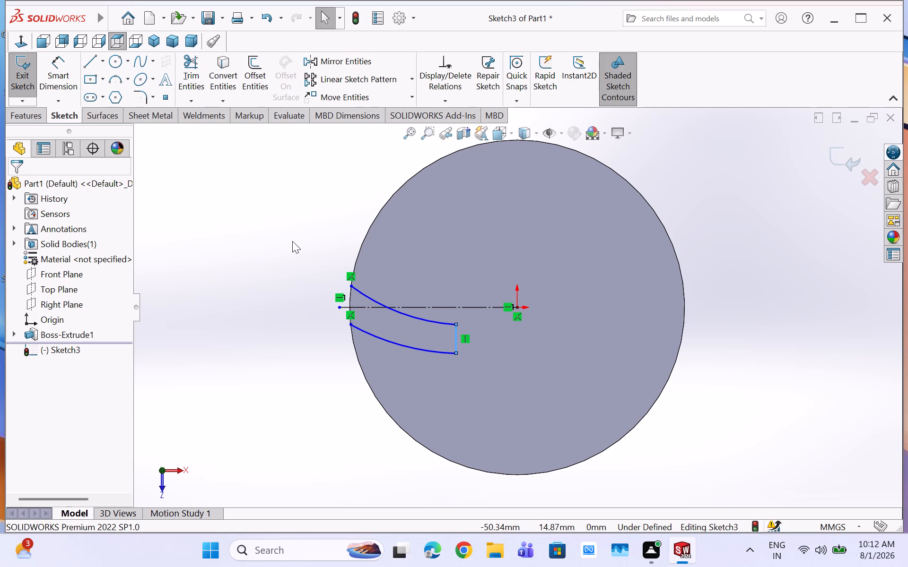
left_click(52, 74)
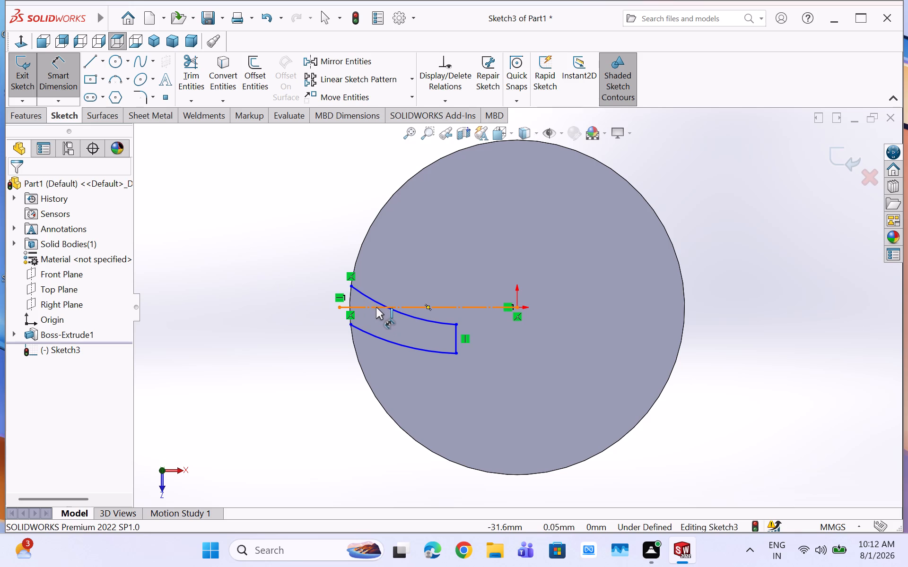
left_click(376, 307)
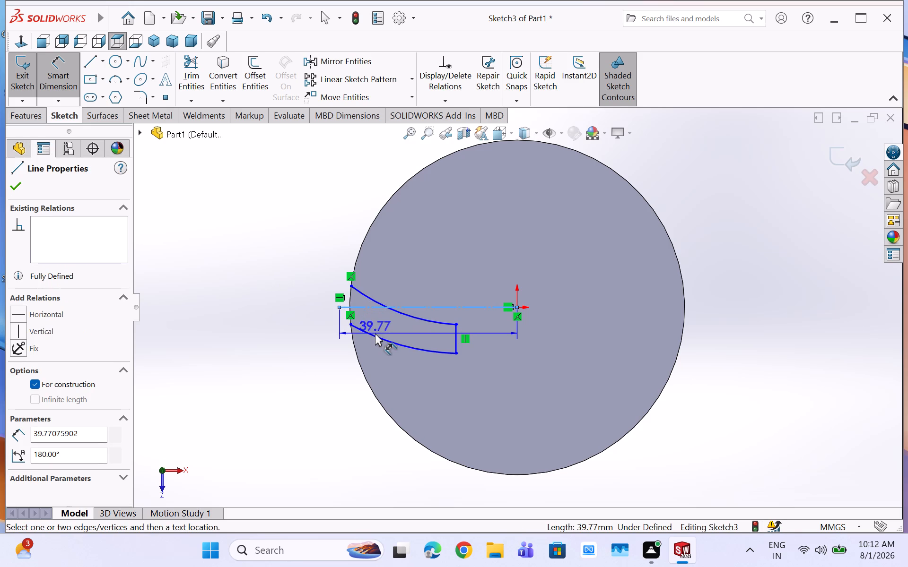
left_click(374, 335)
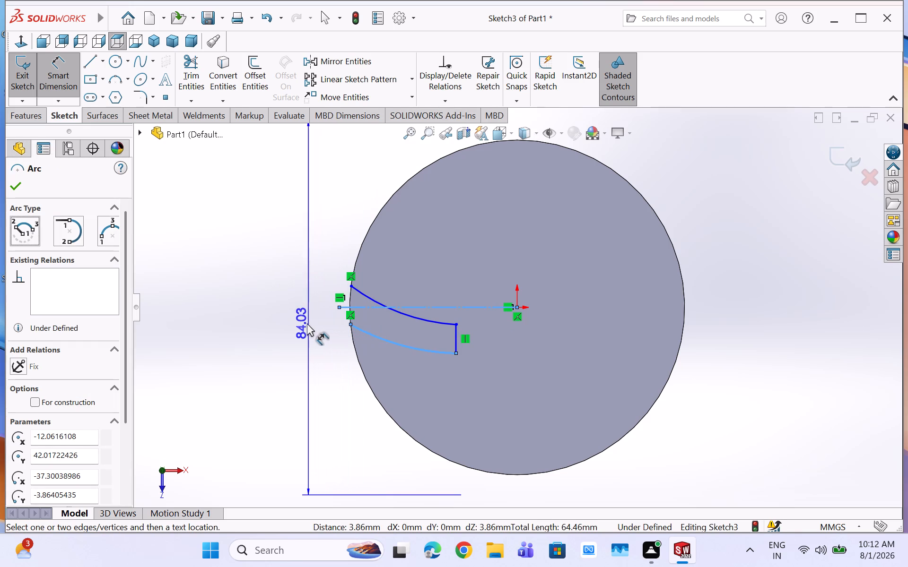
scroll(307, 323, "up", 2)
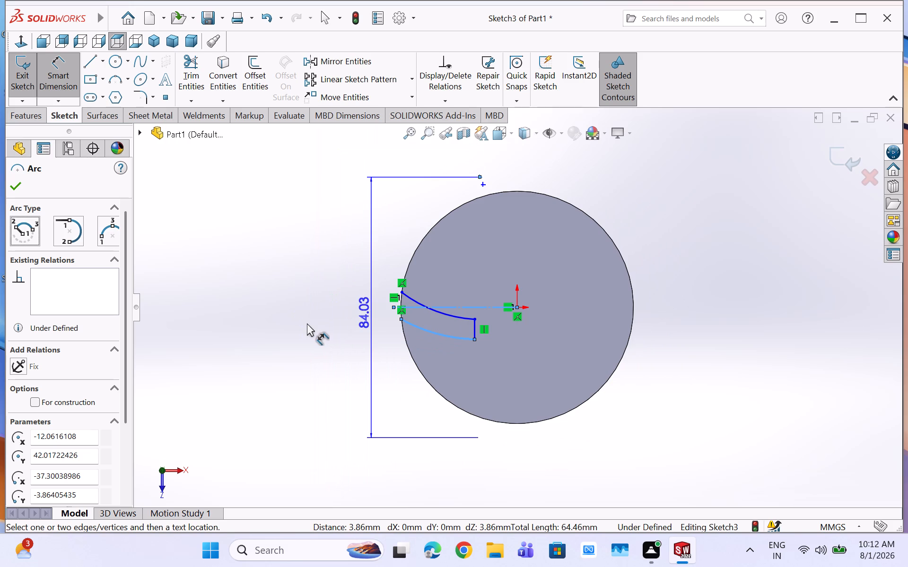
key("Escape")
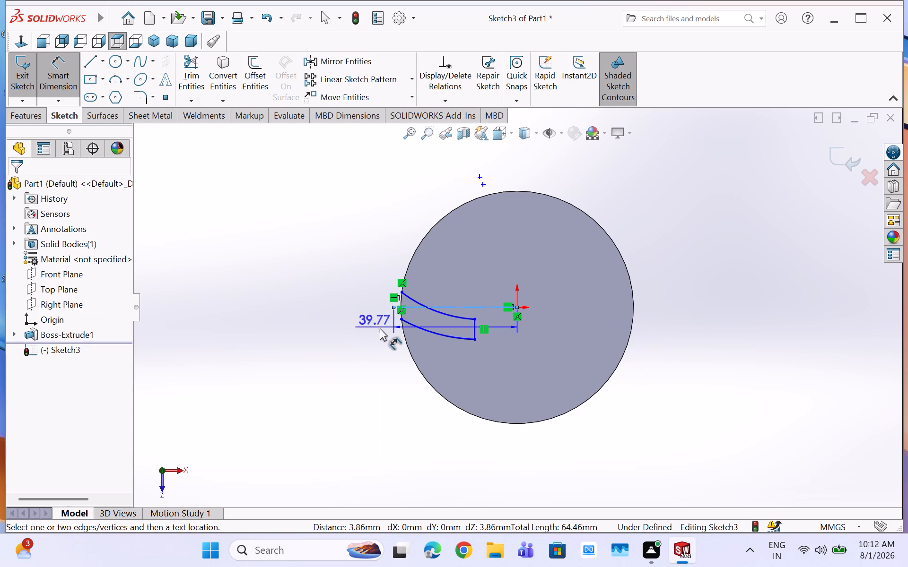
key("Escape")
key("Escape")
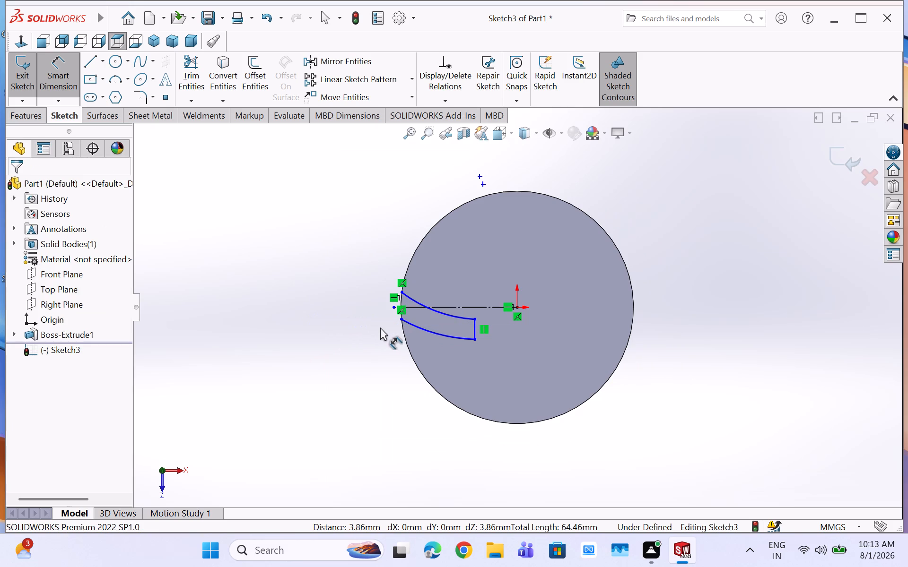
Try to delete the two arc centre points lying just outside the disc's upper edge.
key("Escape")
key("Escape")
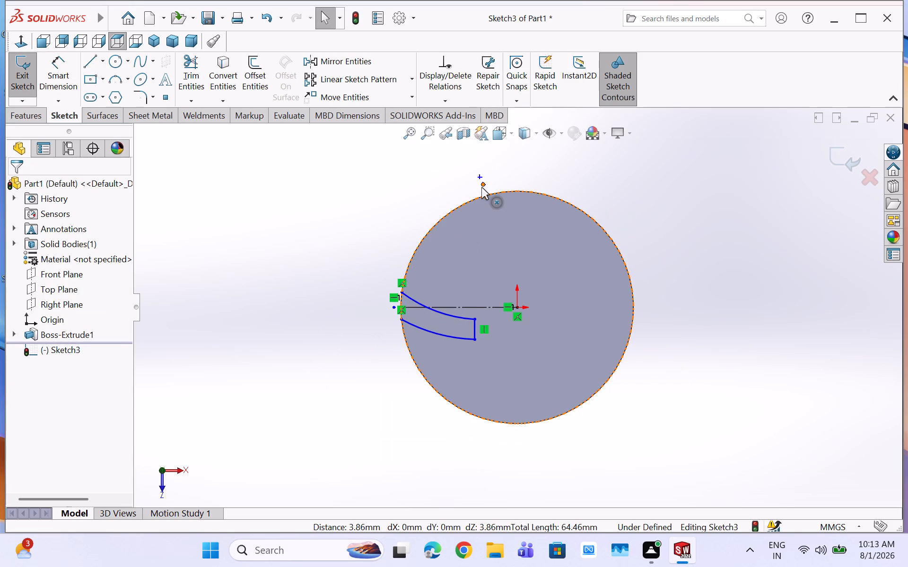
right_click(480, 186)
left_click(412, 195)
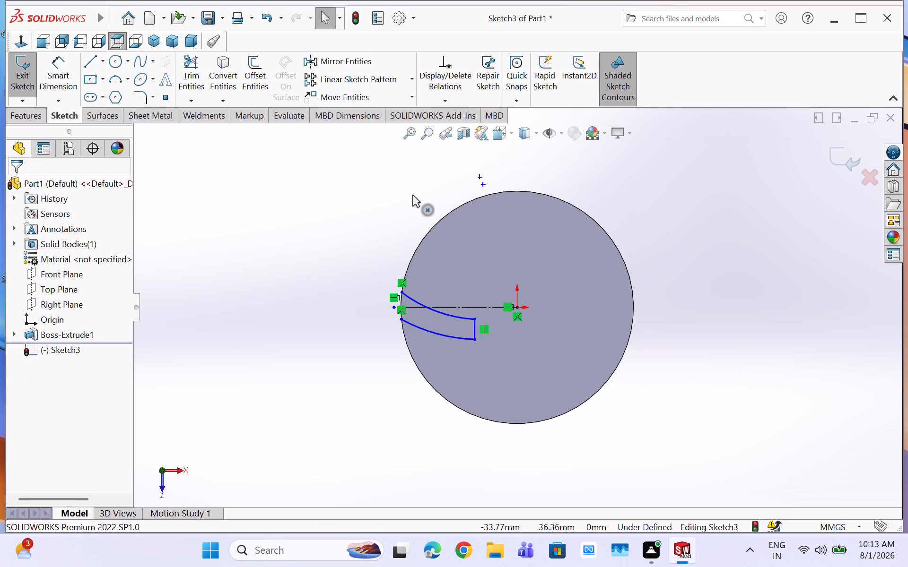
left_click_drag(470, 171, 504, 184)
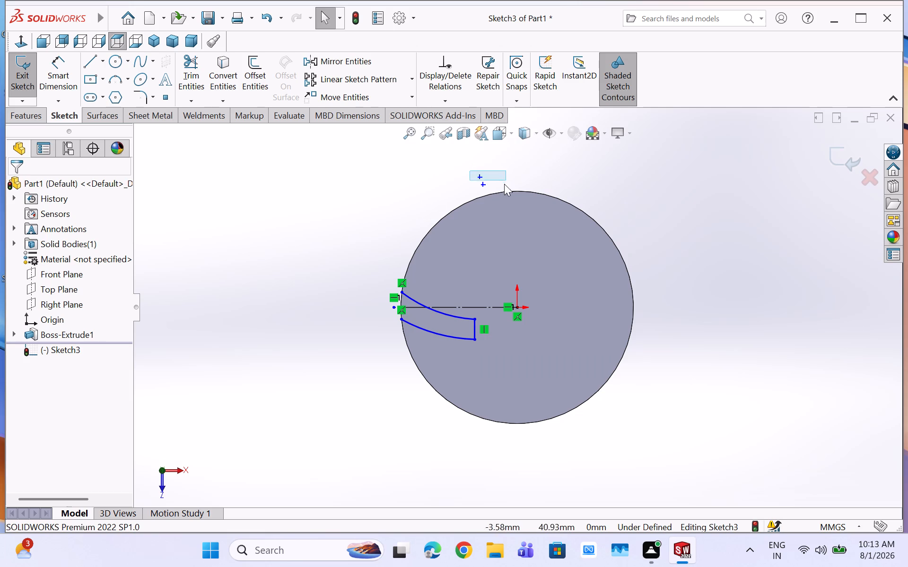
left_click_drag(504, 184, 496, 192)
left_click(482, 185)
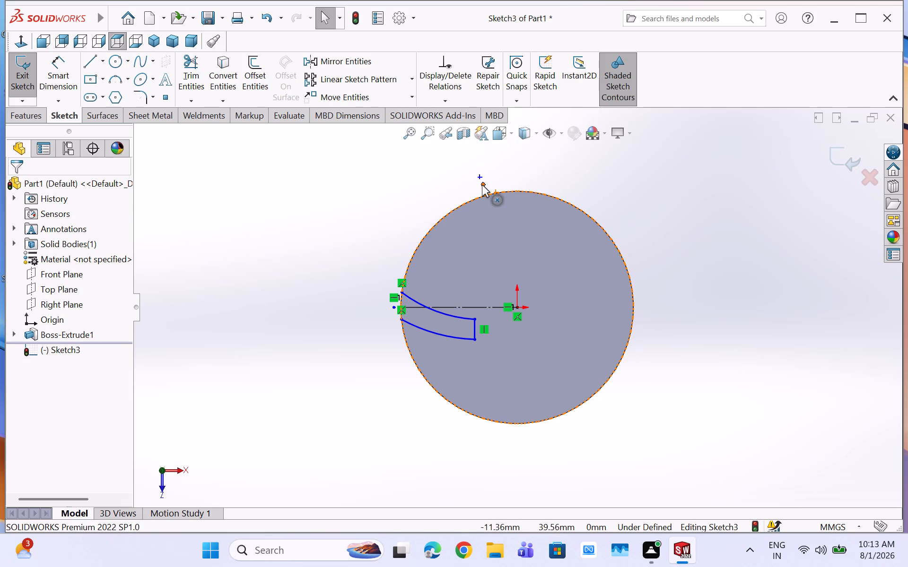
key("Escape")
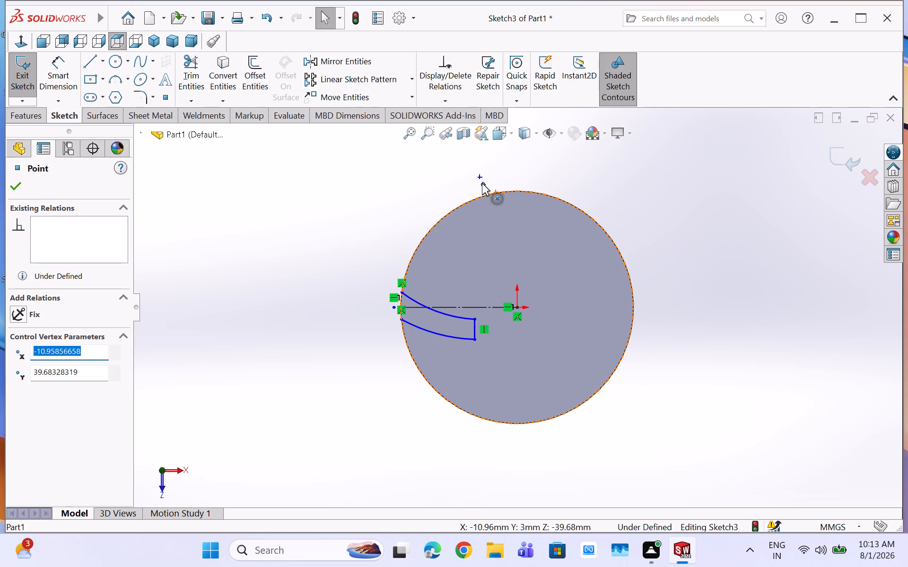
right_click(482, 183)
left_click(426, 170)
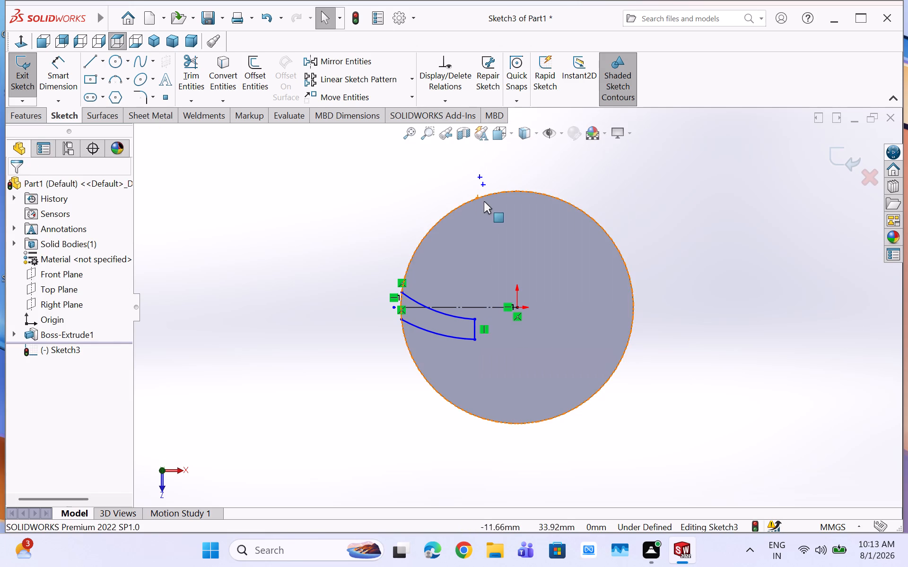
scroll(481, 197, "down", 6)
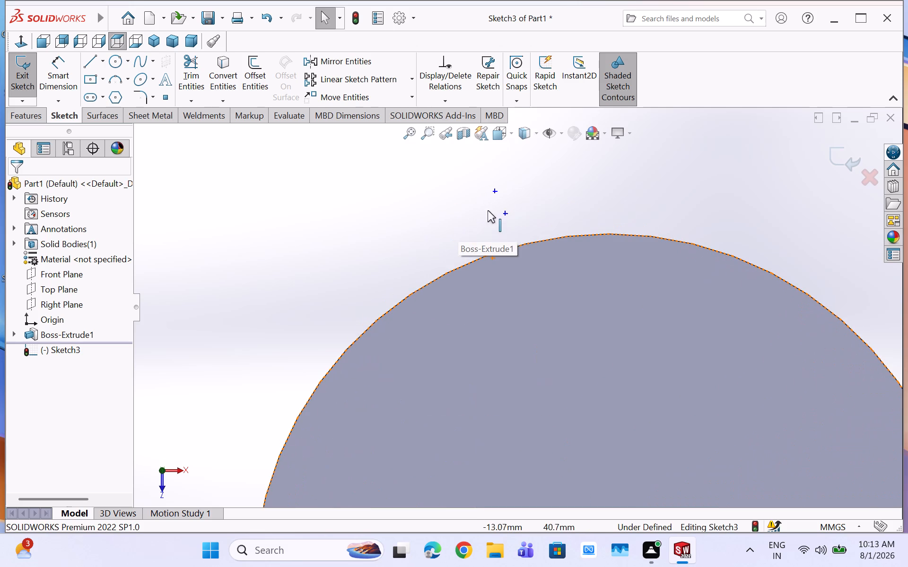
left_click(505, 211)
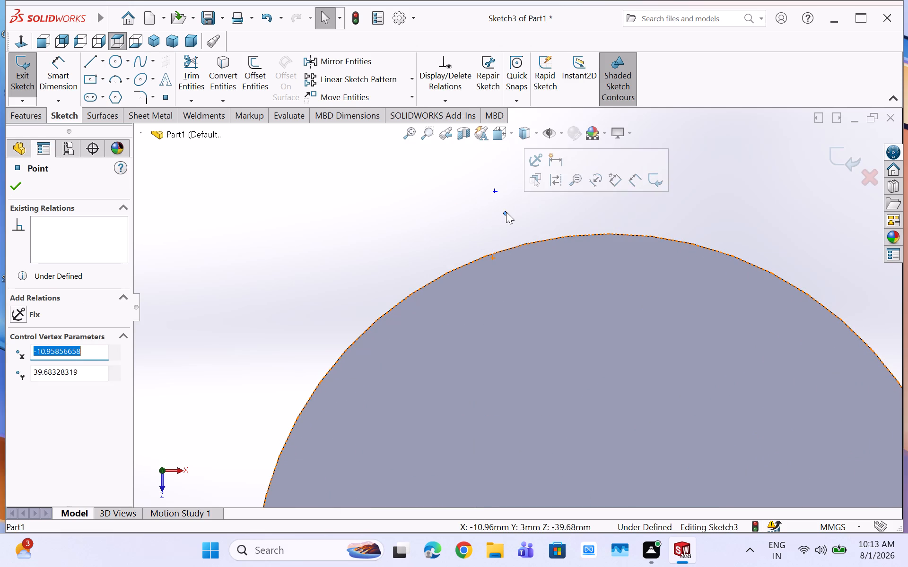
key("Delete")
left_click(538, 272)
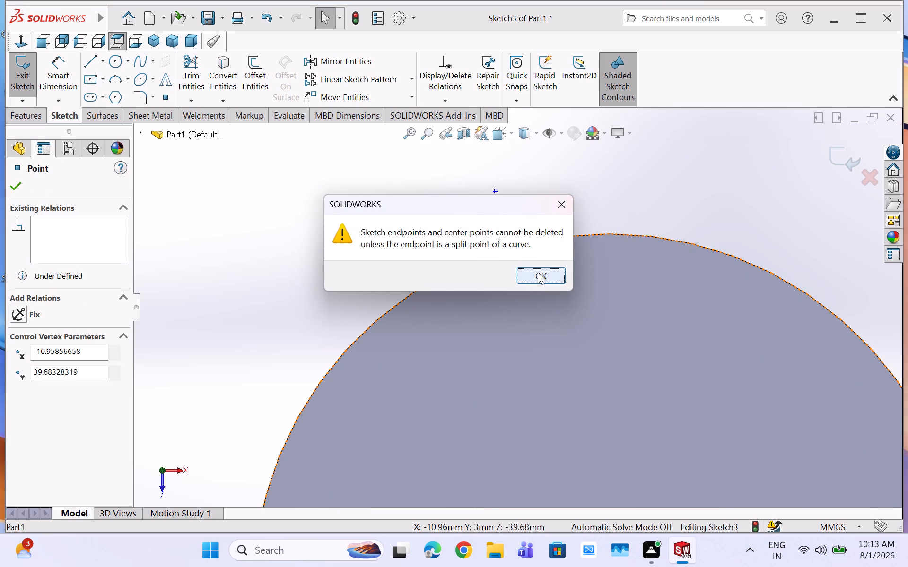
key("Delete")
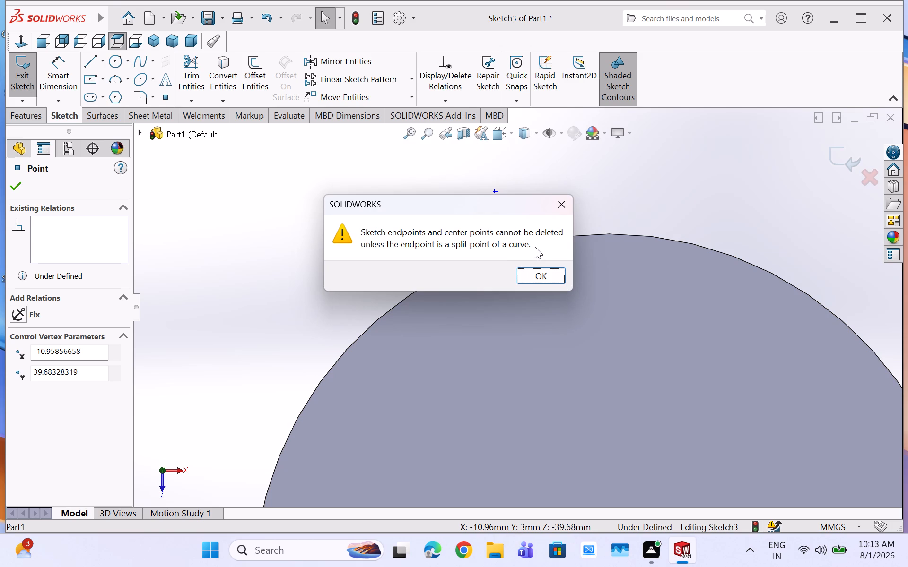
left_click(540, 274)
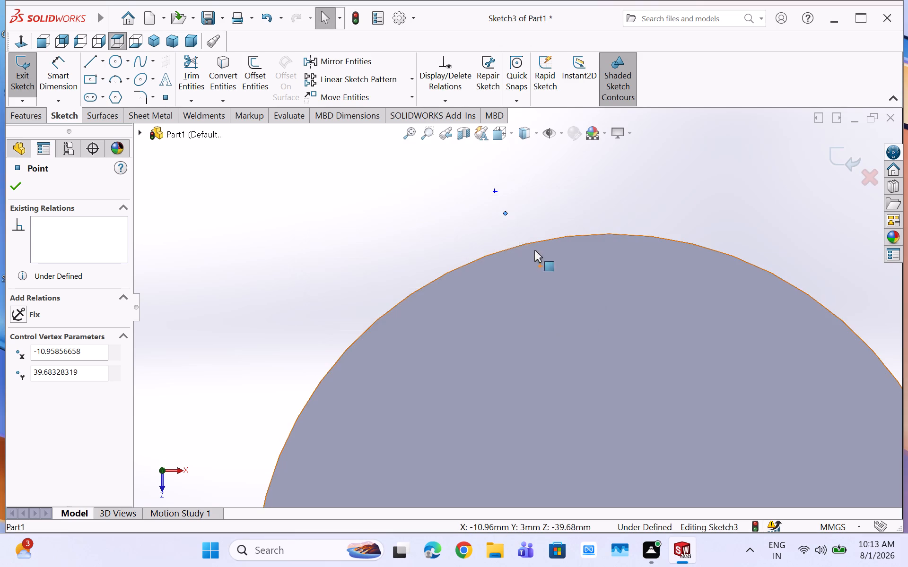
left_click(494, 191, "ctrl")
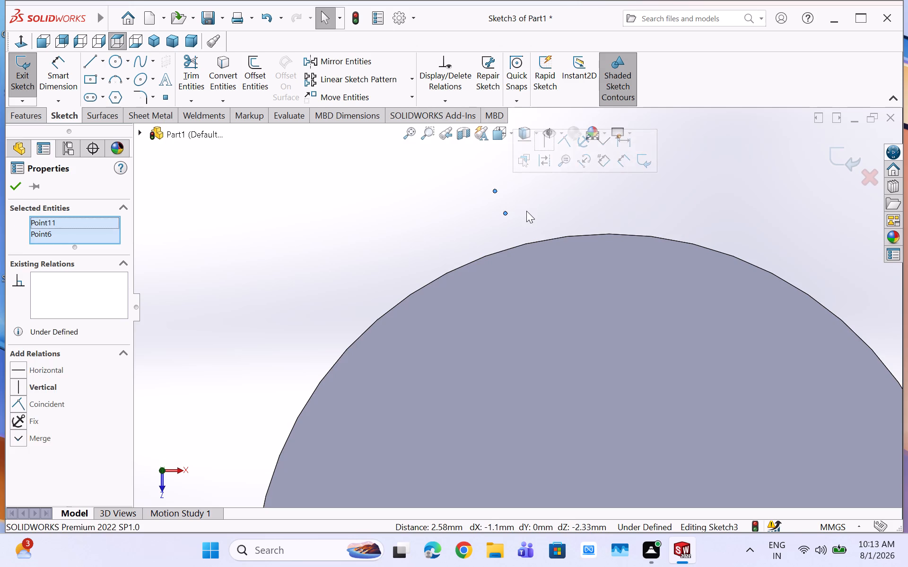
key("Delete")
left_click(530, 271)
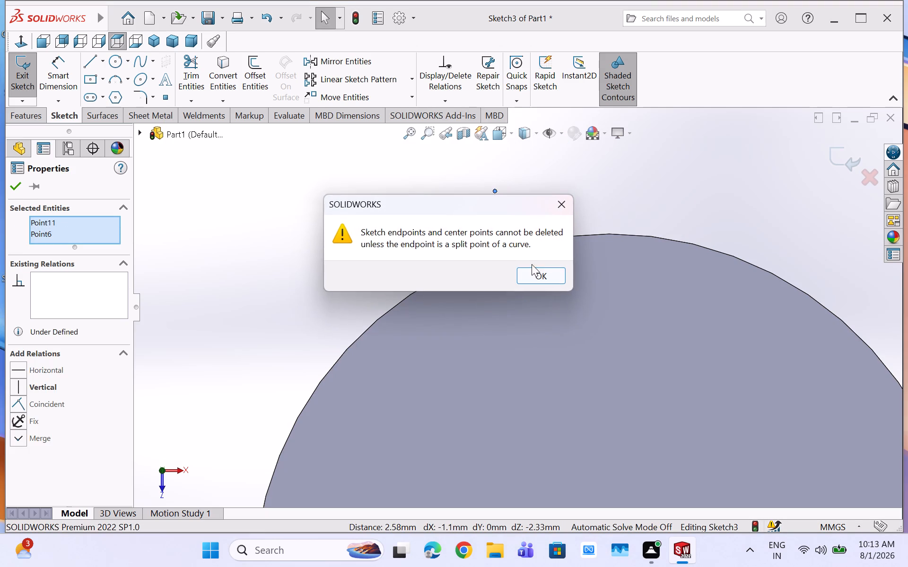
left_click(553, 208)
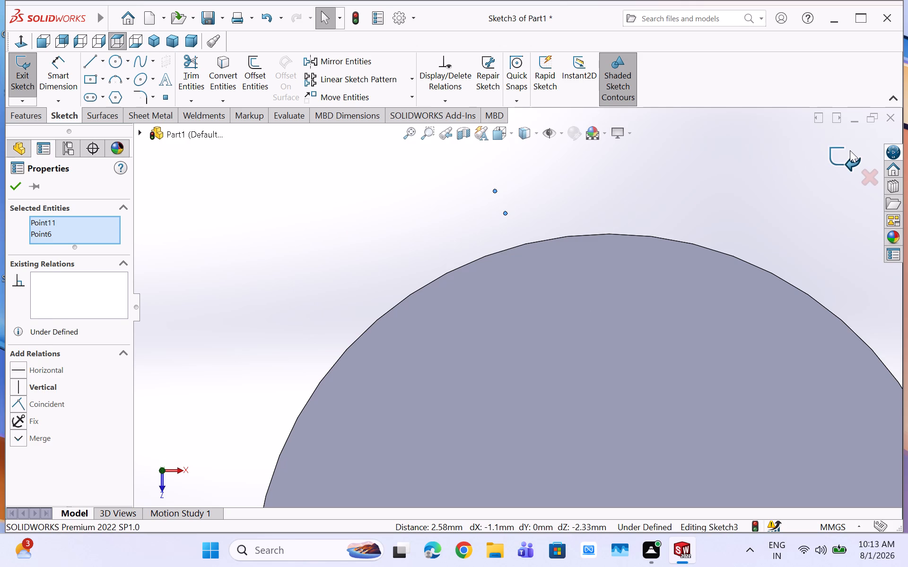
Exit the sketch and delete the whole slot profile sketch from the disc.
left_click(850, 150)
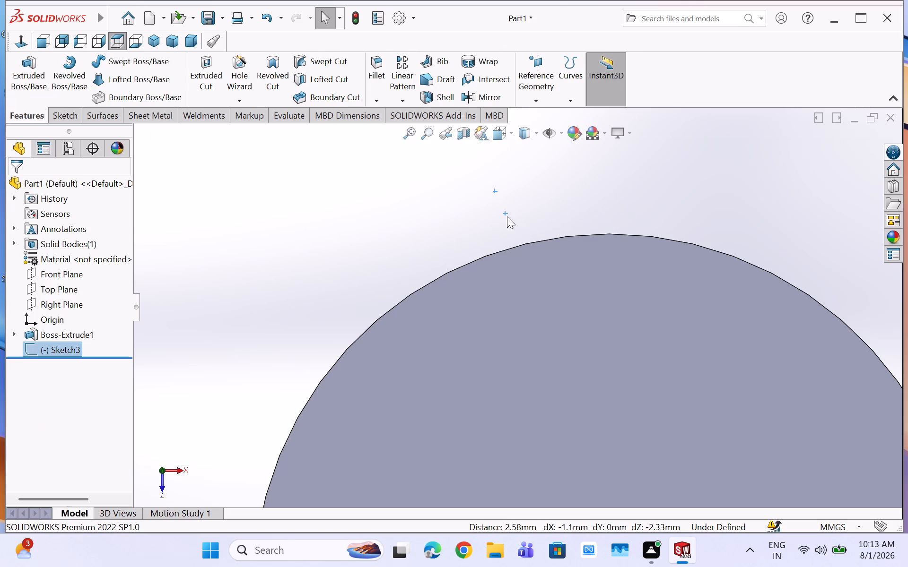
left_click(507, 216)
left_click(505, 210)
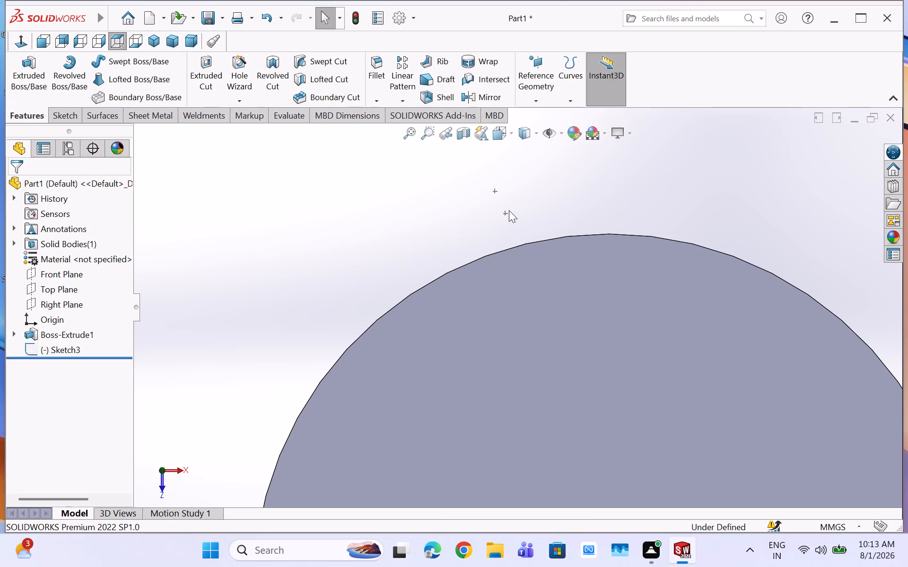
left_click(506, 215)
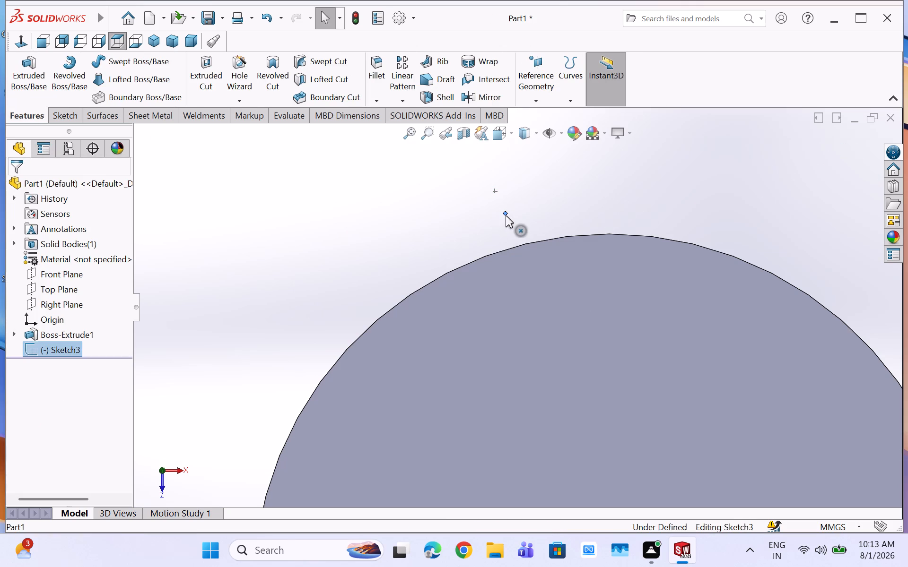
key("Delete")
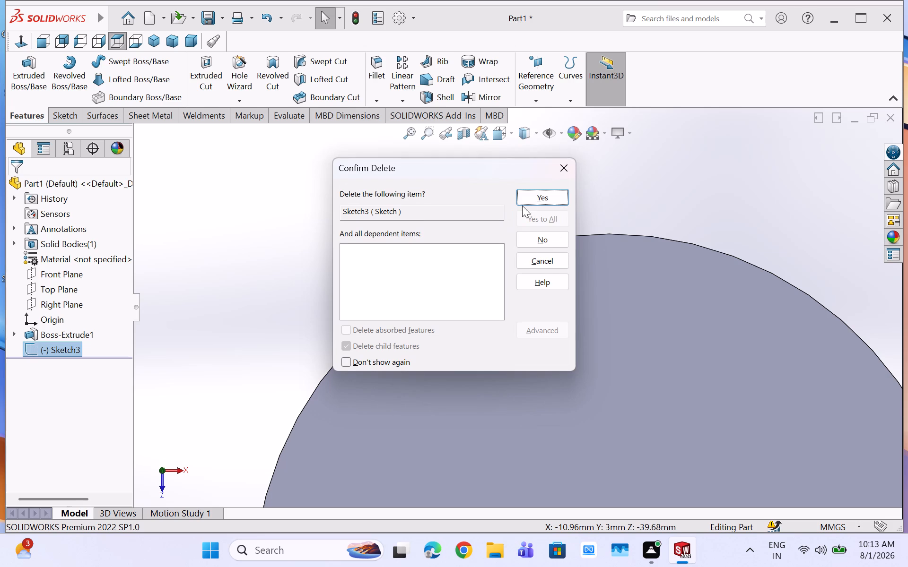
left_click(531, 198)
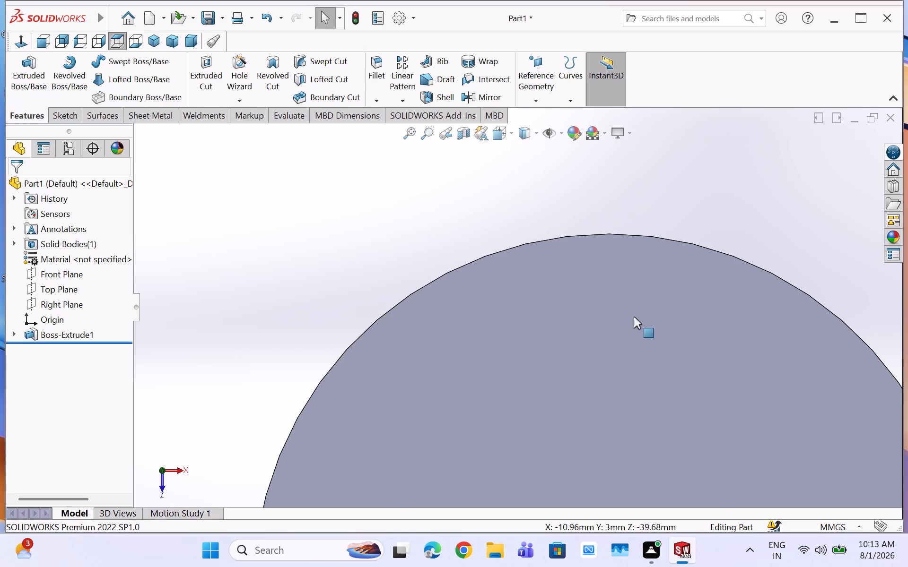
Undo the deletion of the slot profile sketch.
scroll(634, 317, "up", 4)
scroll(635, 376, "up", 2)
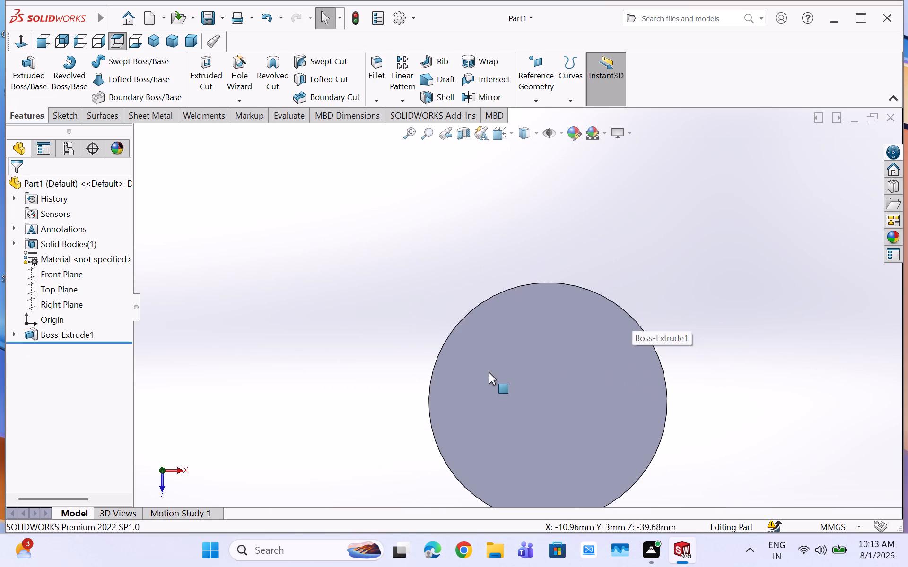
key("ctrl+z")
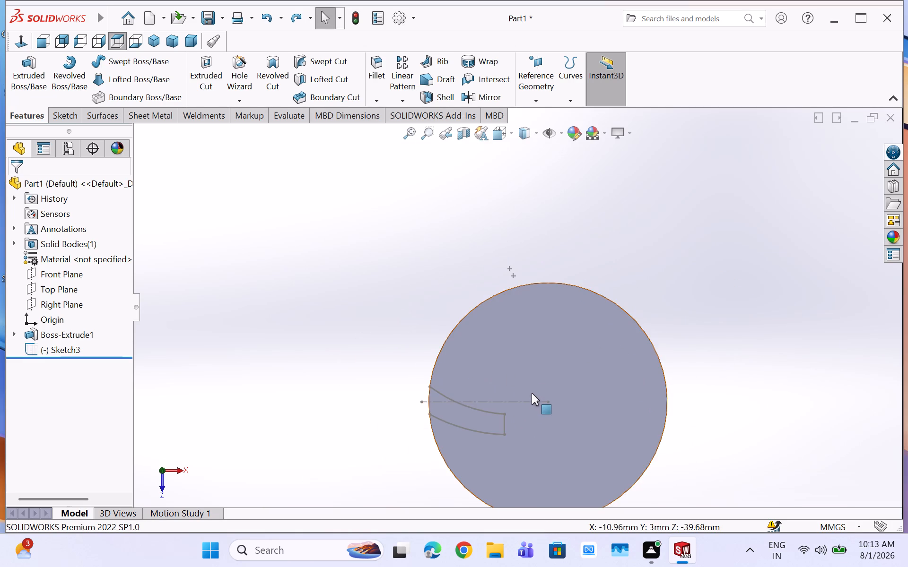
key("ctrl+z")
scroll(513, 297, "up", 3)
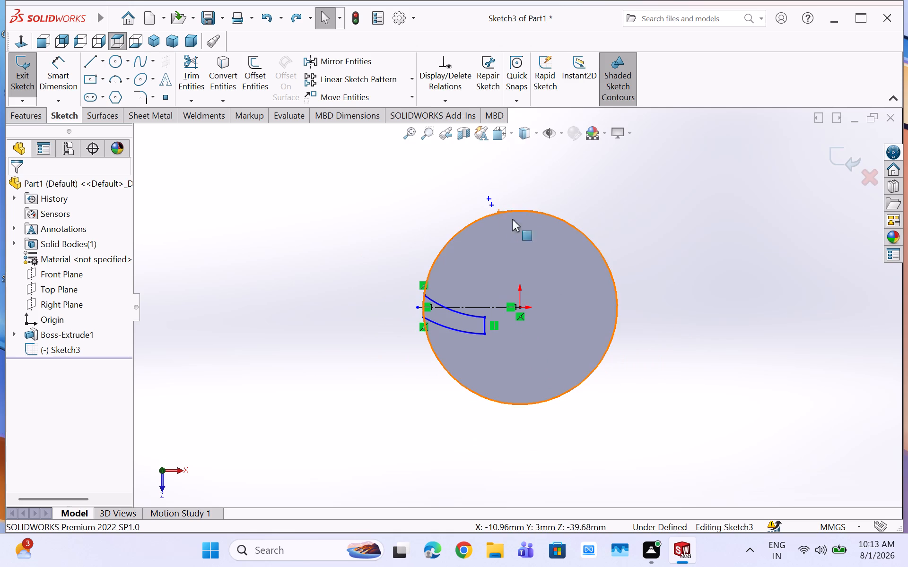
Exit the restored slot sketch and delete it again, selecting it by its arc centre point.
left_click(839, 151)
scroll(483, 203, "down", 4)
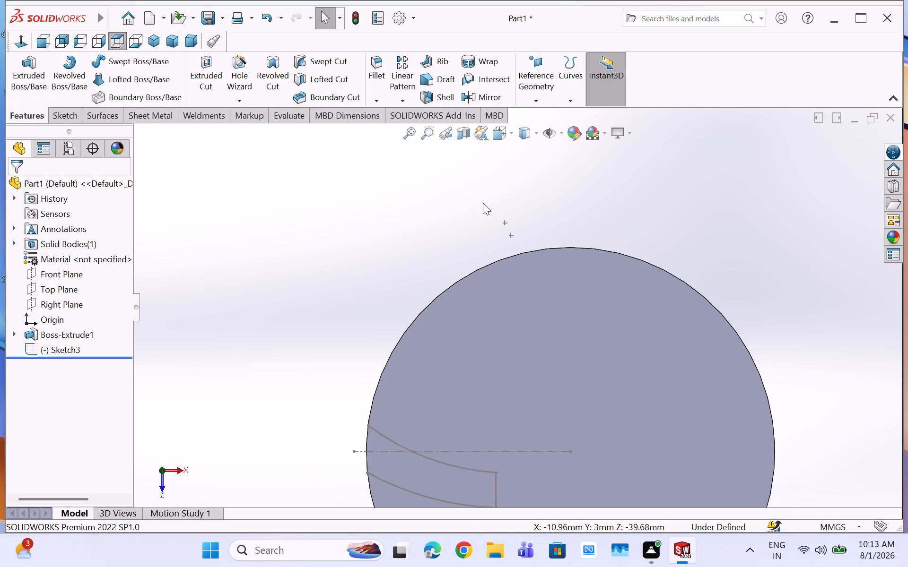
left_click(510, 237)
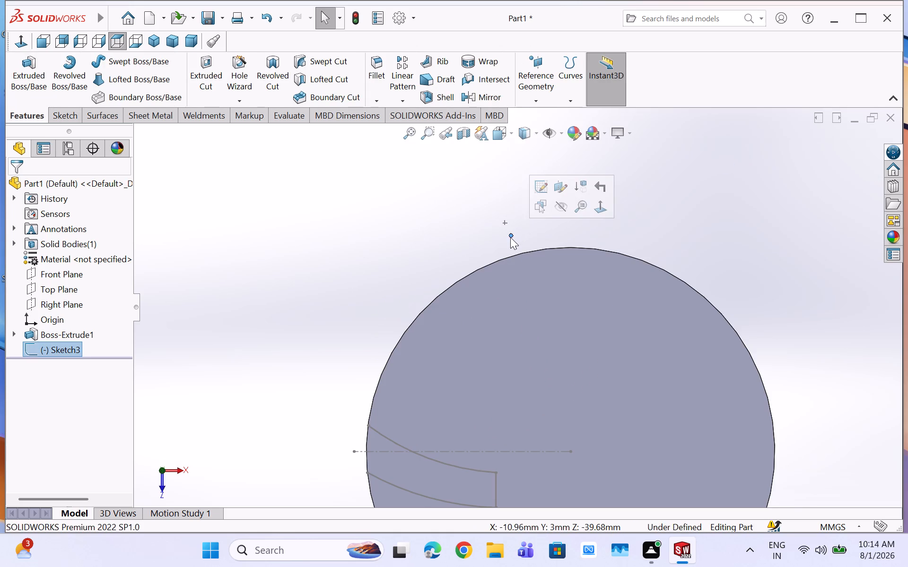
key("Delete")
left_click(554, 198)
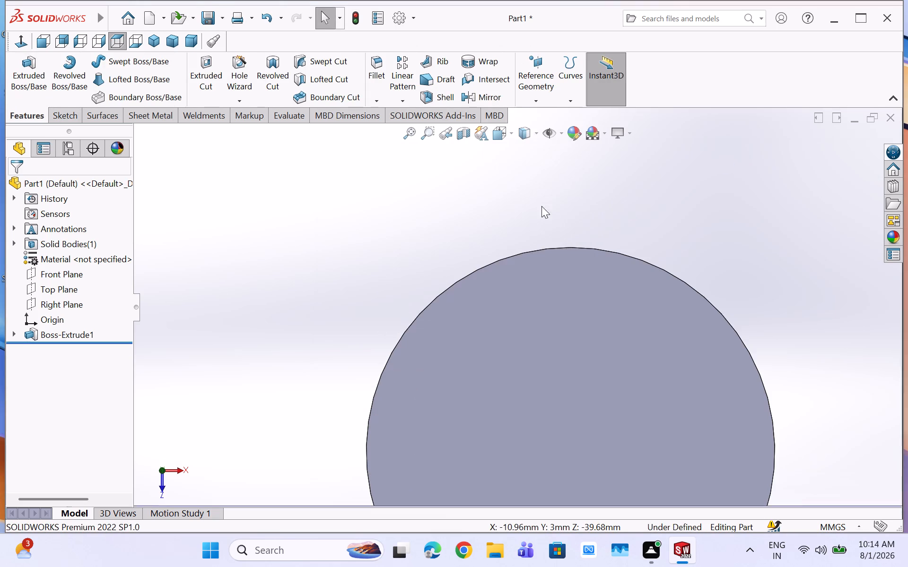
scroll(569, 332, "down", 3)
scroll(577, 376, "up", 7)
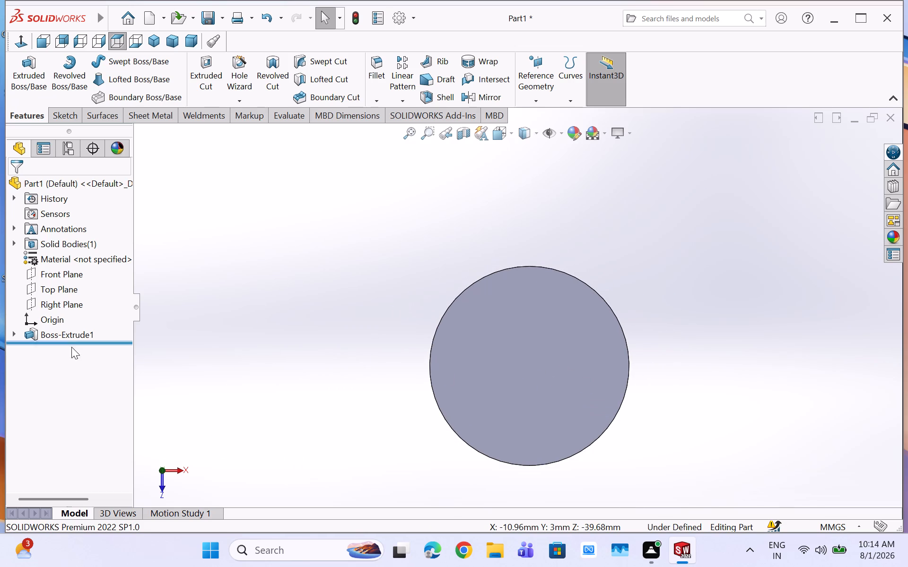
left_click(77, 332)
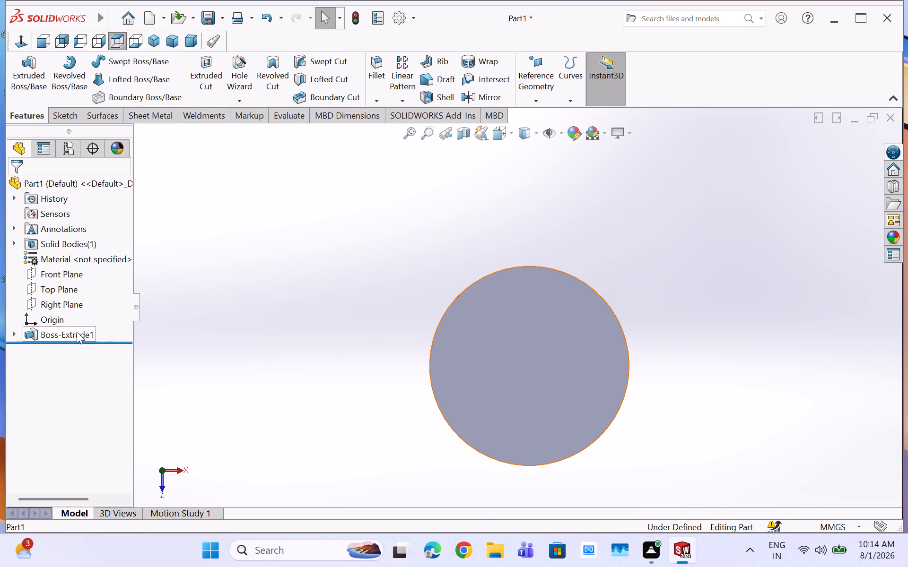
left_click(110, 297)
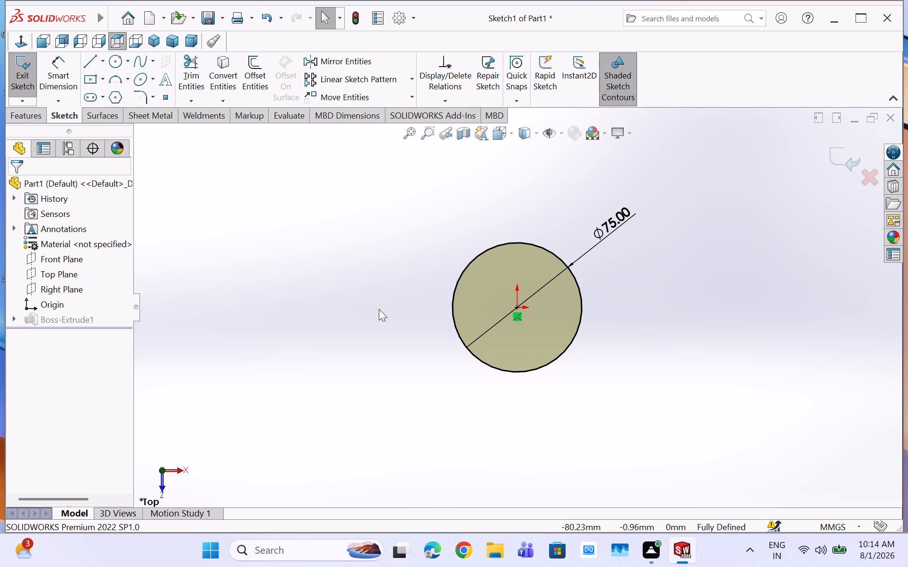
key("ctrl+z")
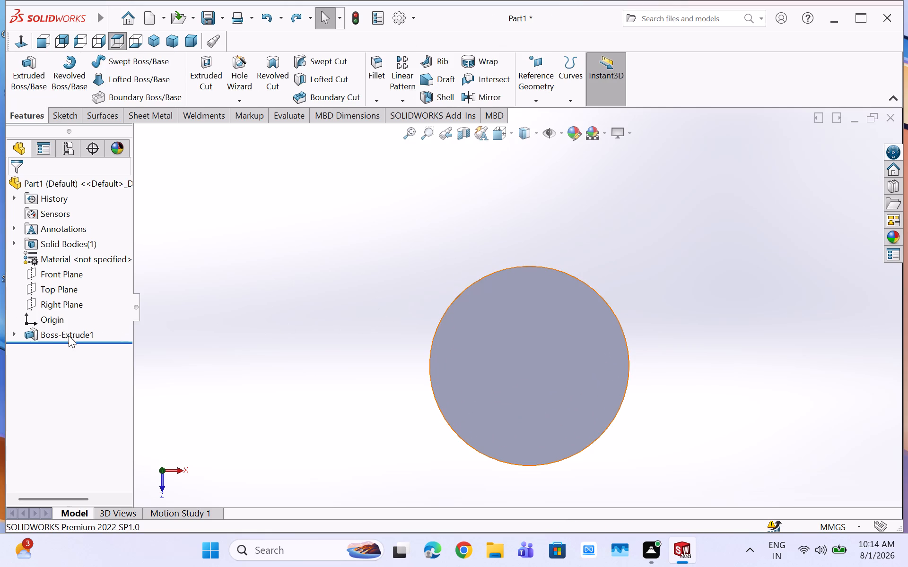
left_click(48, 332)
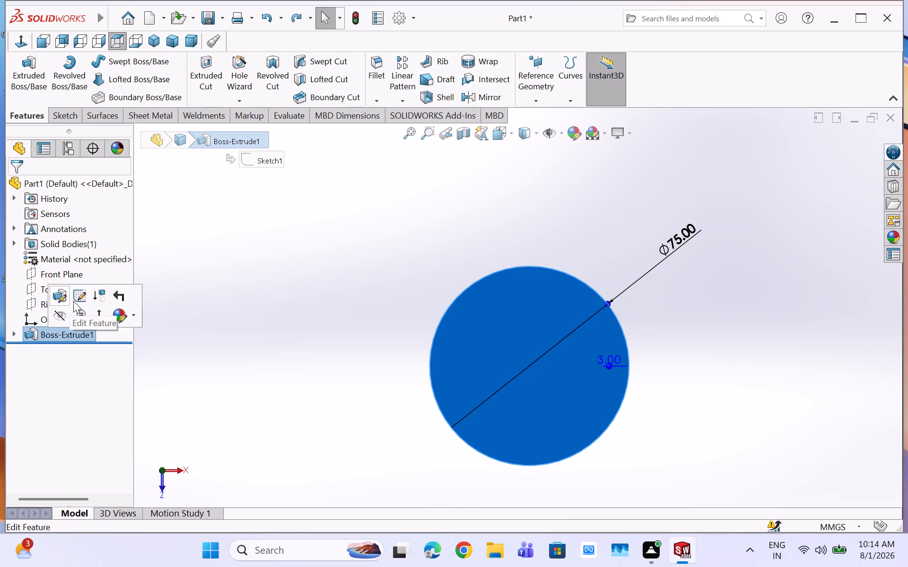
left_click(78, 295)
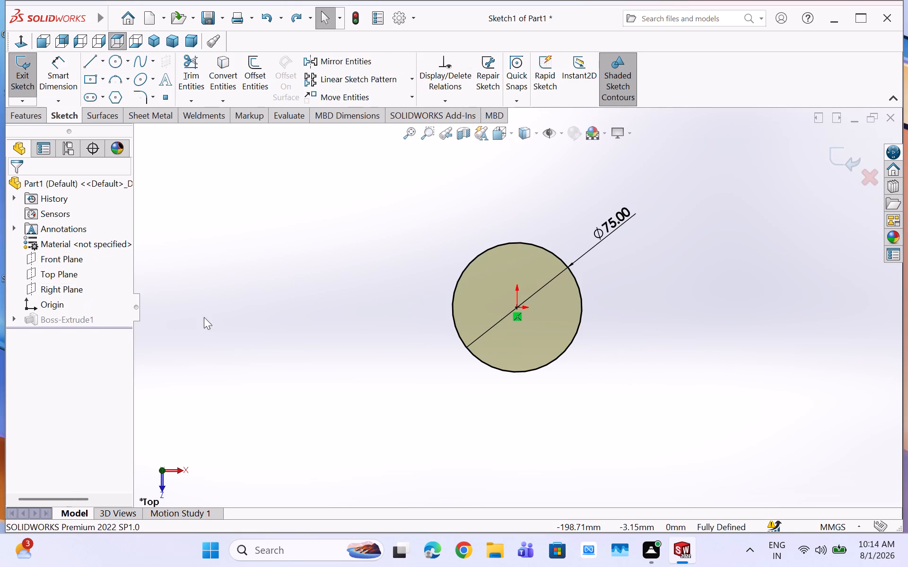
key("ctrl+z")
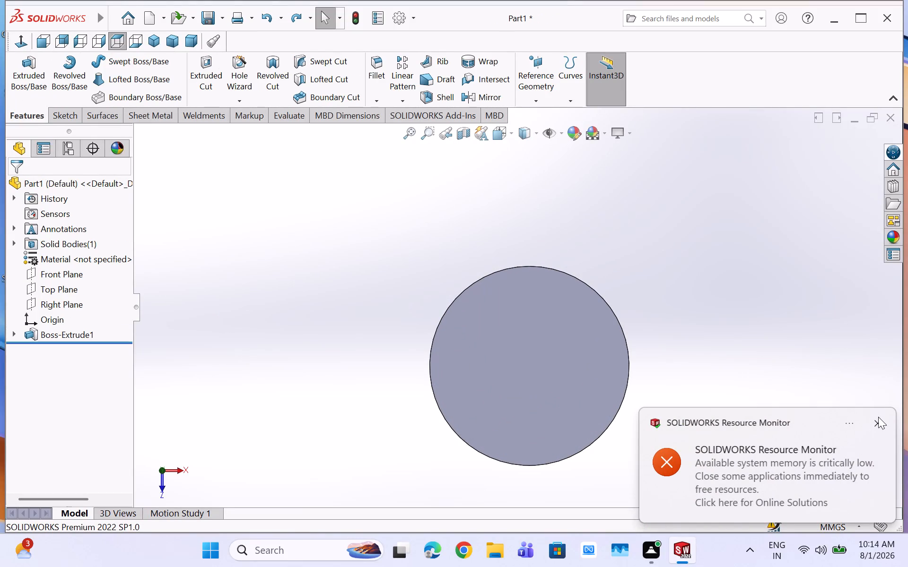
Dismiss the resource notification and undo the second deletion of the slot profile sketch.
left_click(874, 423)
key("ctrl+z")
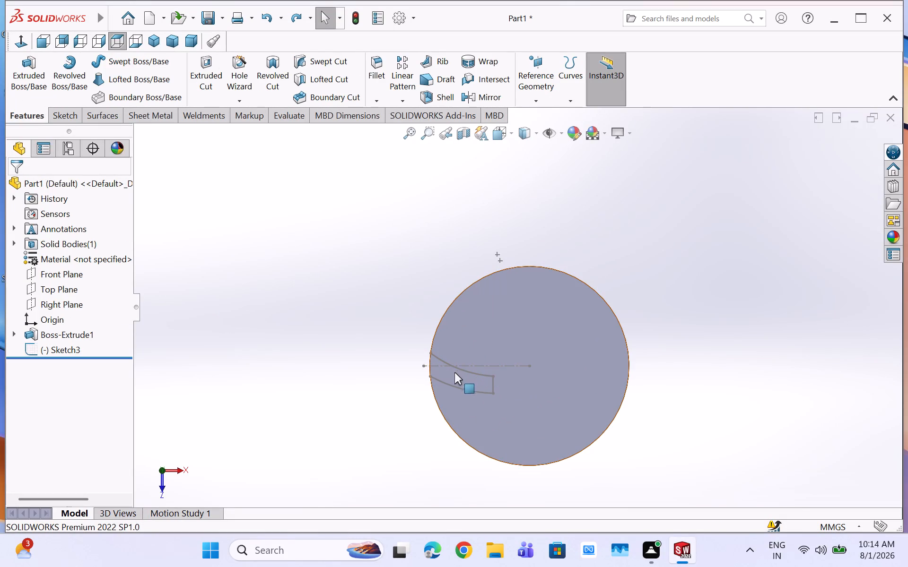
Delete the slot profile sketch, leaving only the plain extruded disc.
left_click(500, 261)
key("Delete")
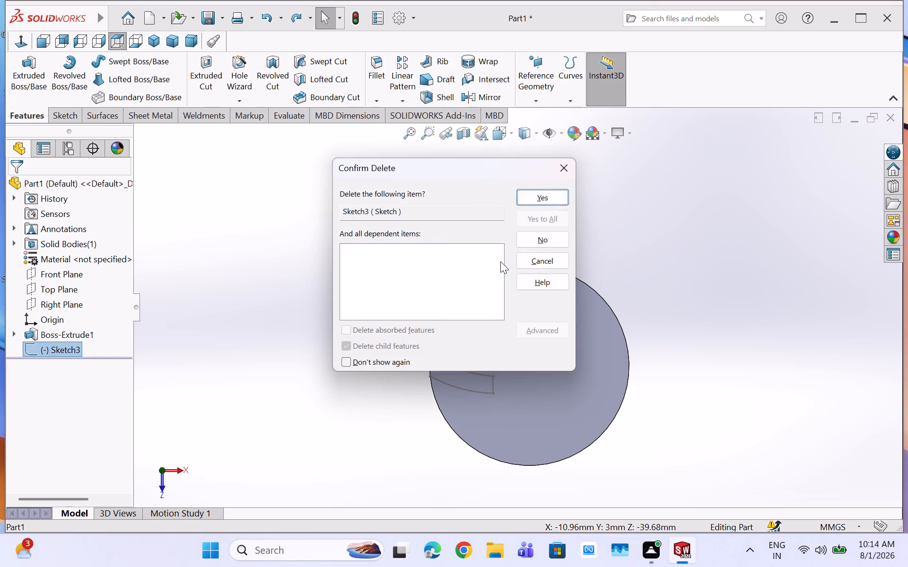
left_click(551, 189)
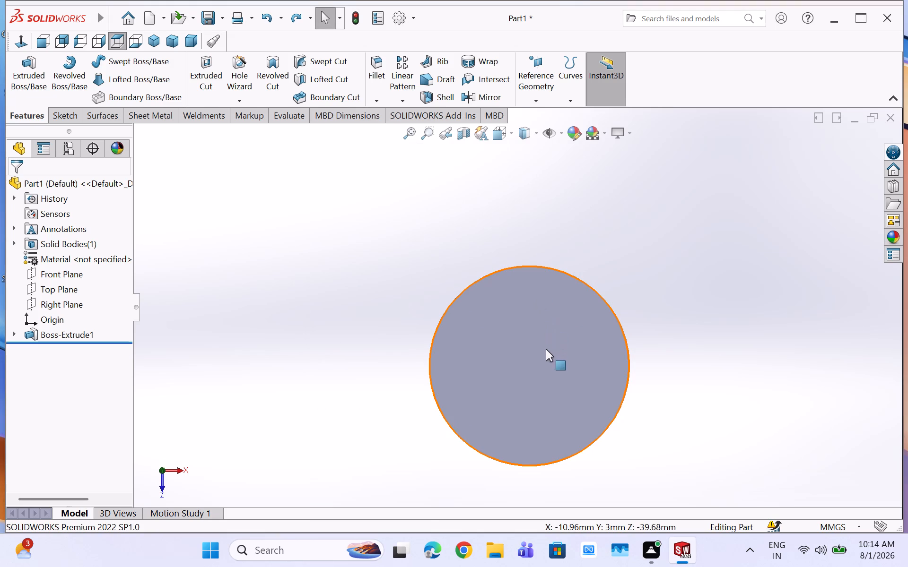
Undo the sketch deletion and the earlier slot edits, back to the open sketch containing only the slightly tilted centreline.
key("ctrl+z")
key("ctrl+z")
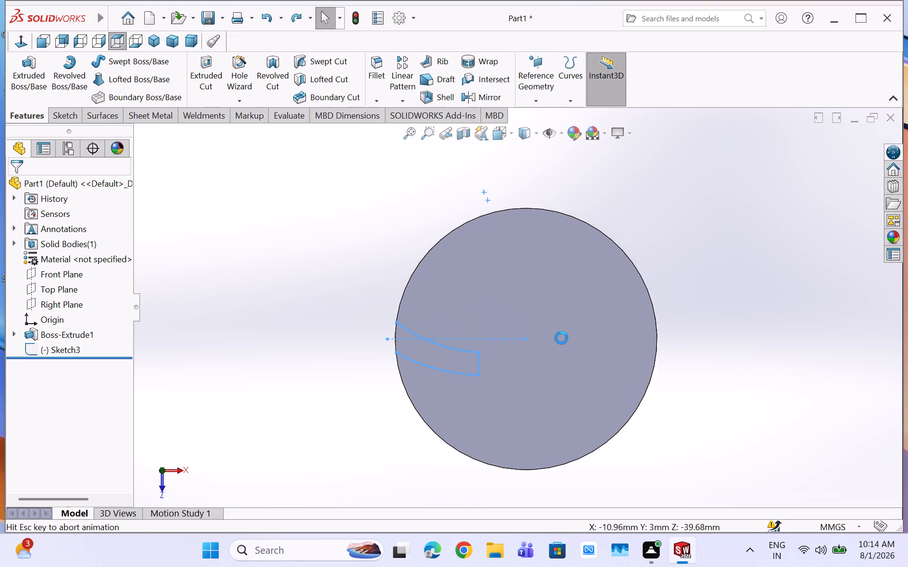
key("ctrl+z")
key("ctrl+z")
key("ctrl+z")
key("ctrl+z")
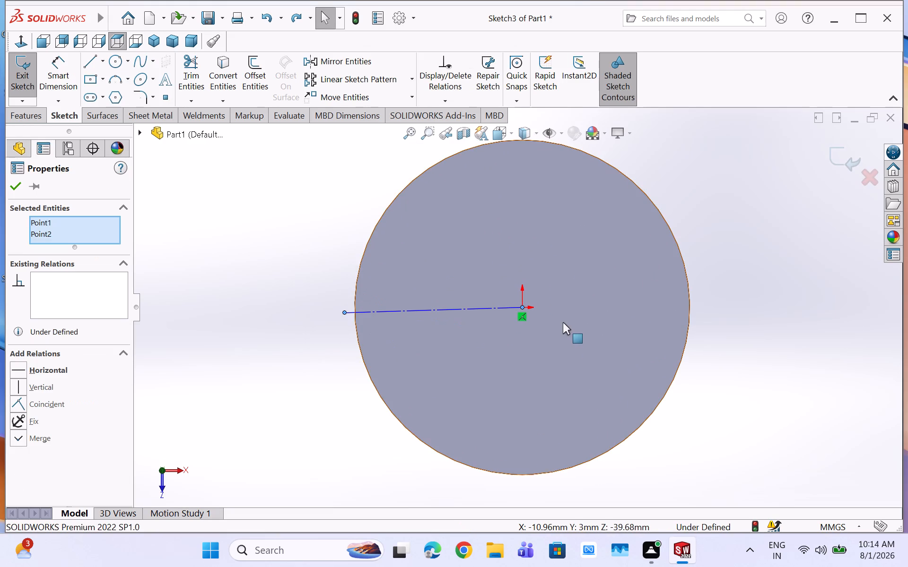
scroll(560, 298, "up", 2)
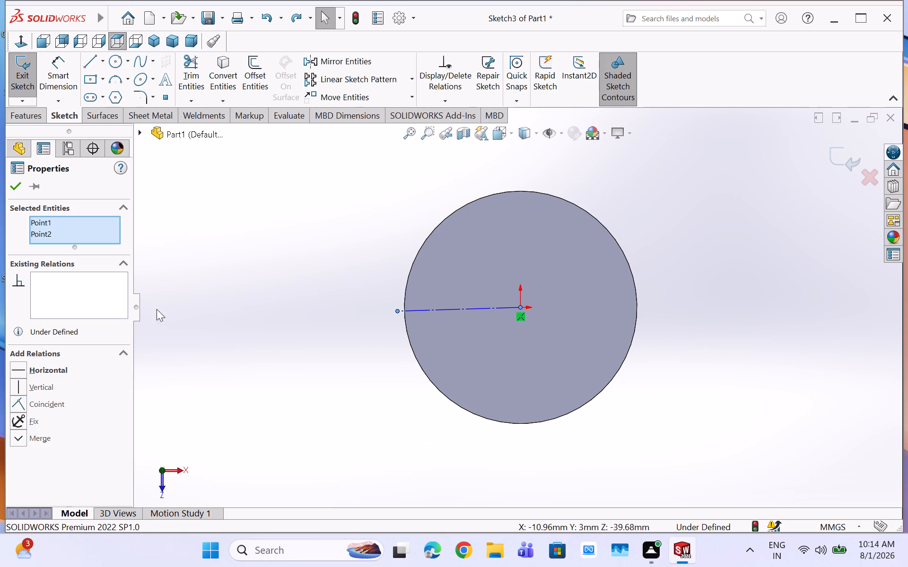
left_click(13, 186)
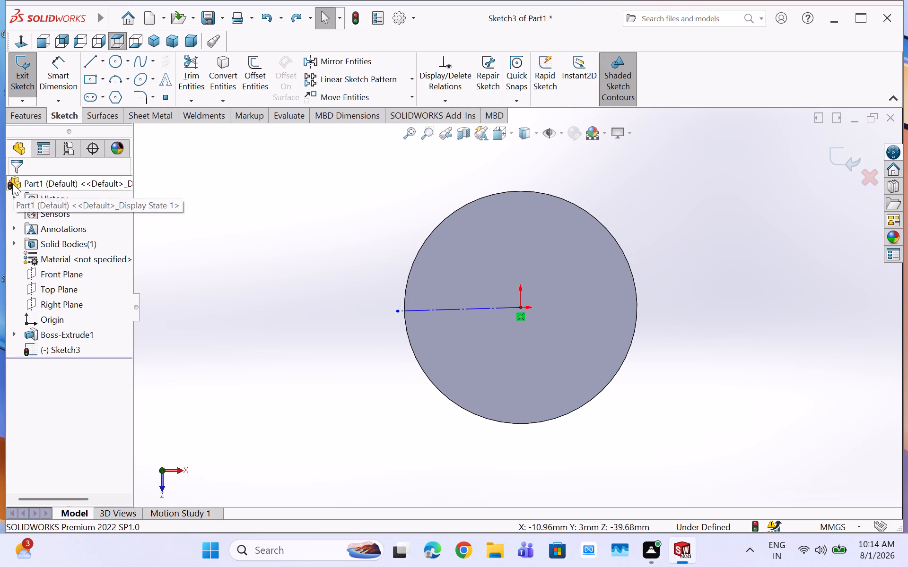
Delete the tilted centreline from the sketch.
left_click(455, 309)
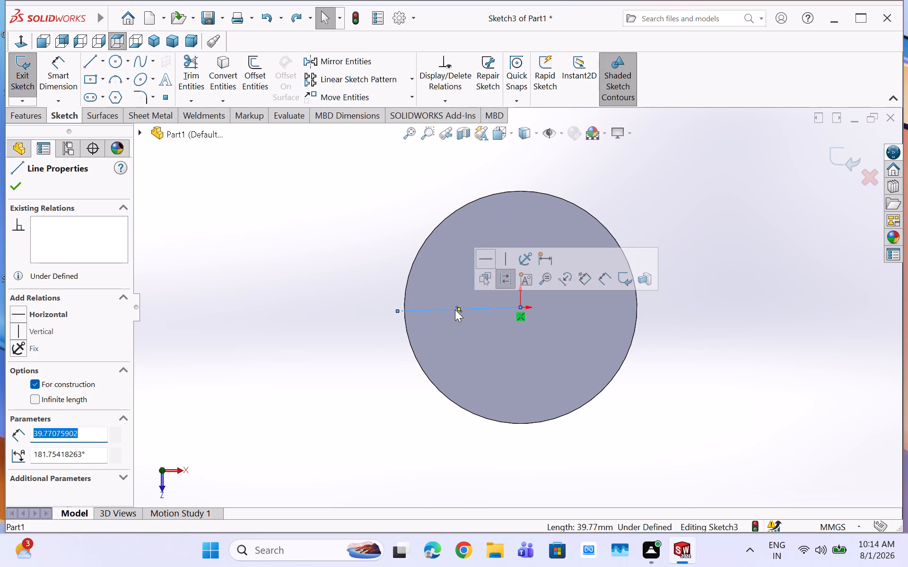
key("Delete")
Sketch a horizontal construction line 37.5 mm long from the disc's centre to its edge, on the negative X side.
left_click(92, 61)
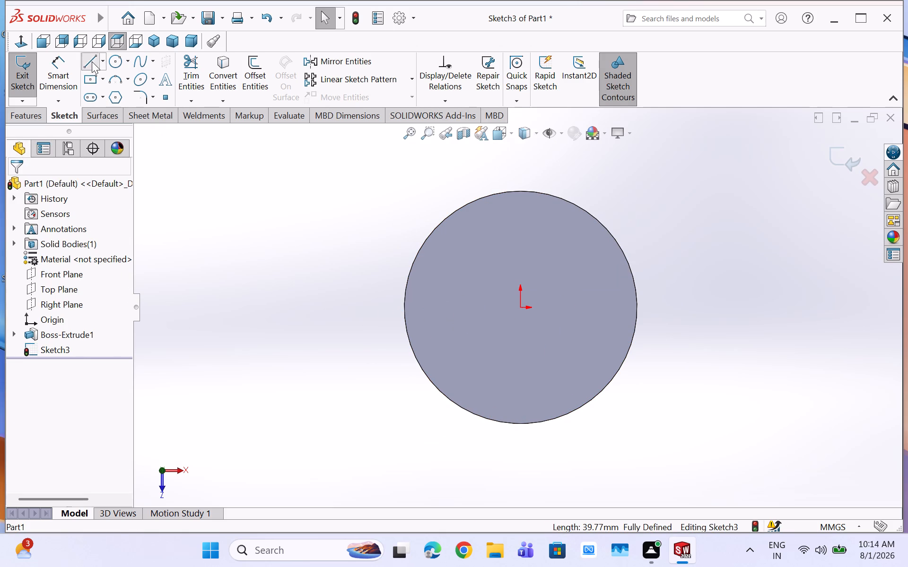
left_click(520, 308)
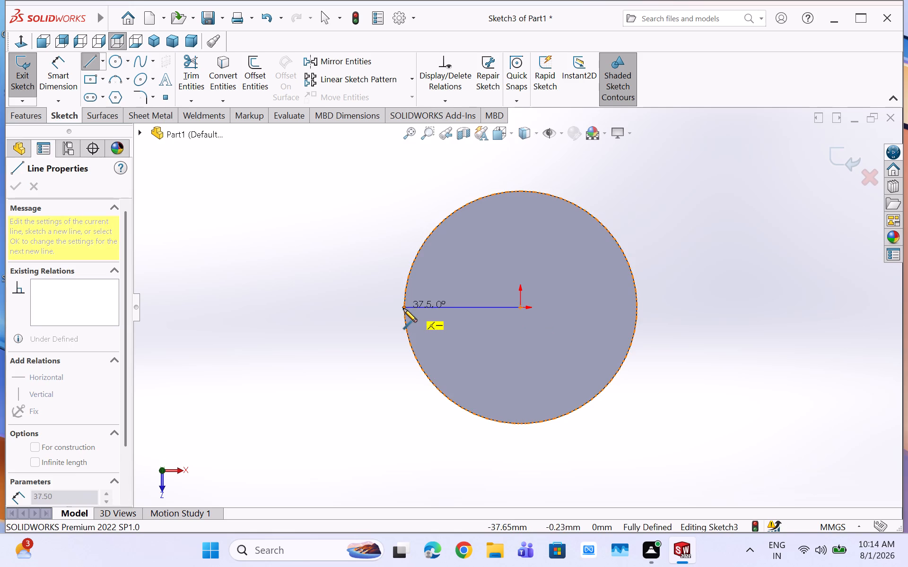
left_click(403, 309)
right_click(413, 306)
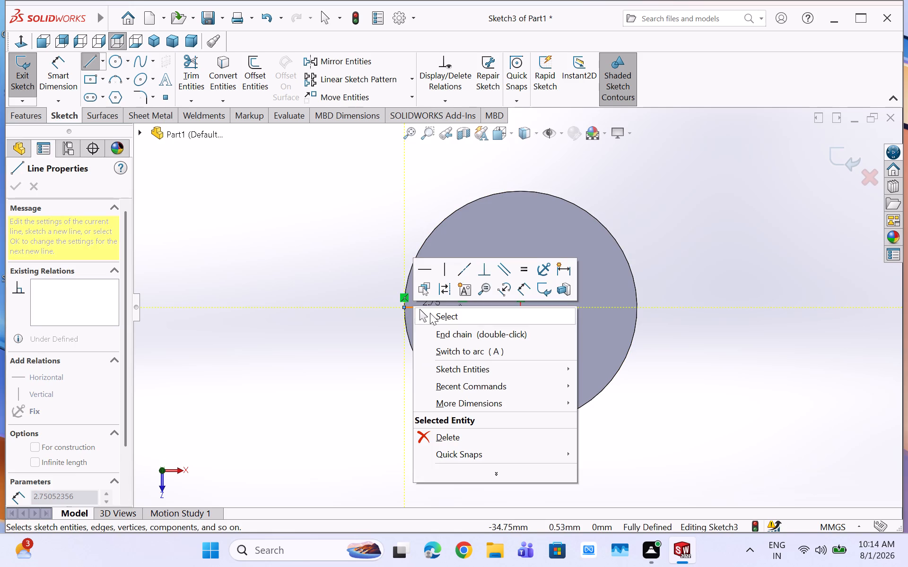
left_click(444, 291)
scroll(514, 298, "down", 1)
Draw a shallow 3-point arc, radius about 38.3 mm, from the disc edge just above the construction line, crossing it to about 14.6 mm away.
left_click(118, 82)
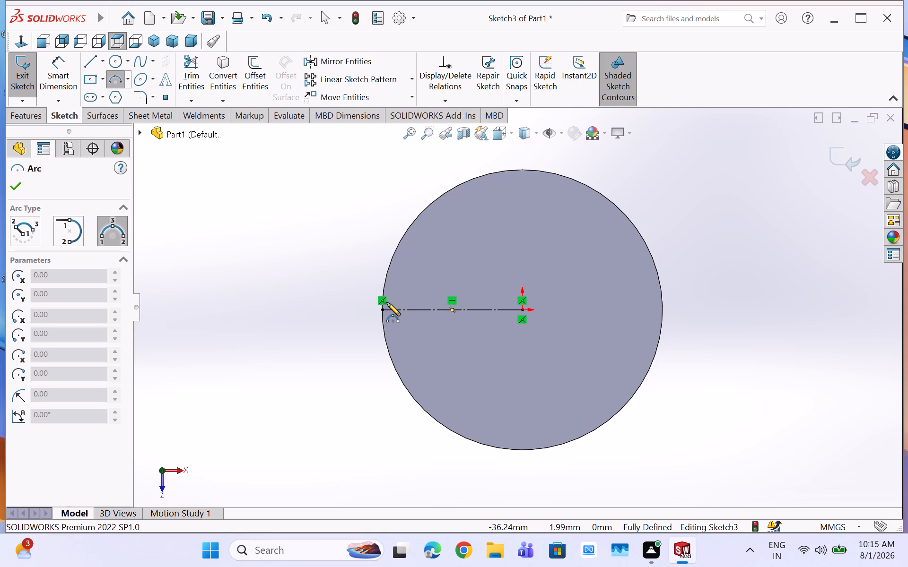
scroll(384, 292, "down", 3)
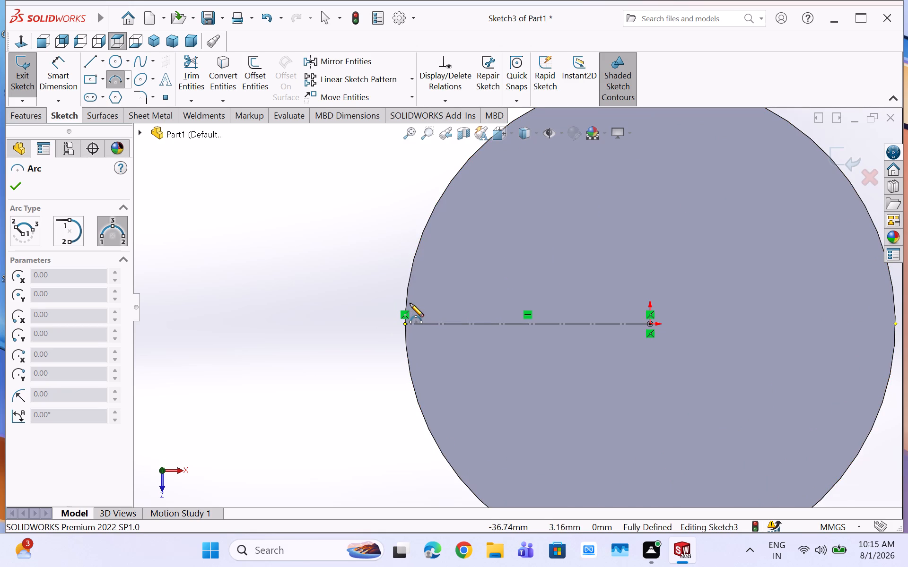
left_click(408, 303)
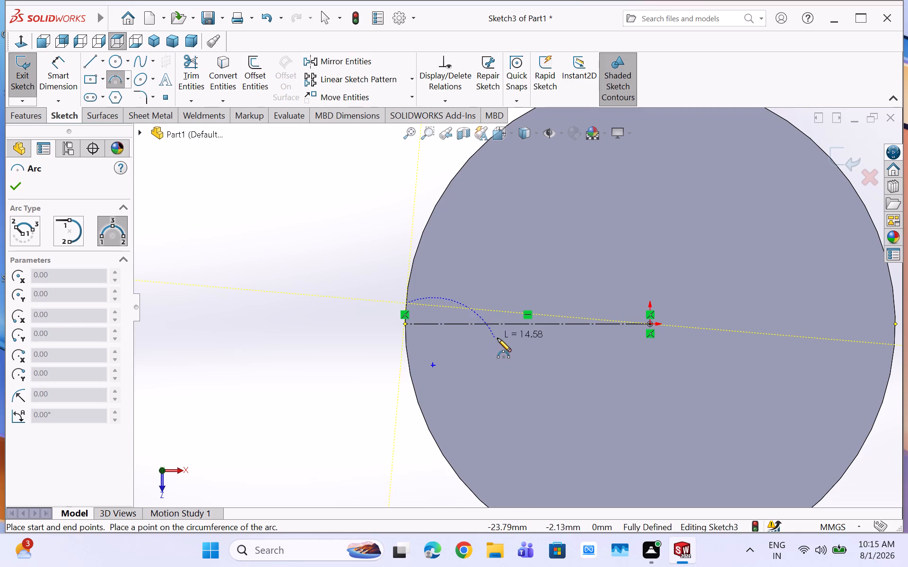
left_click(499, 338)
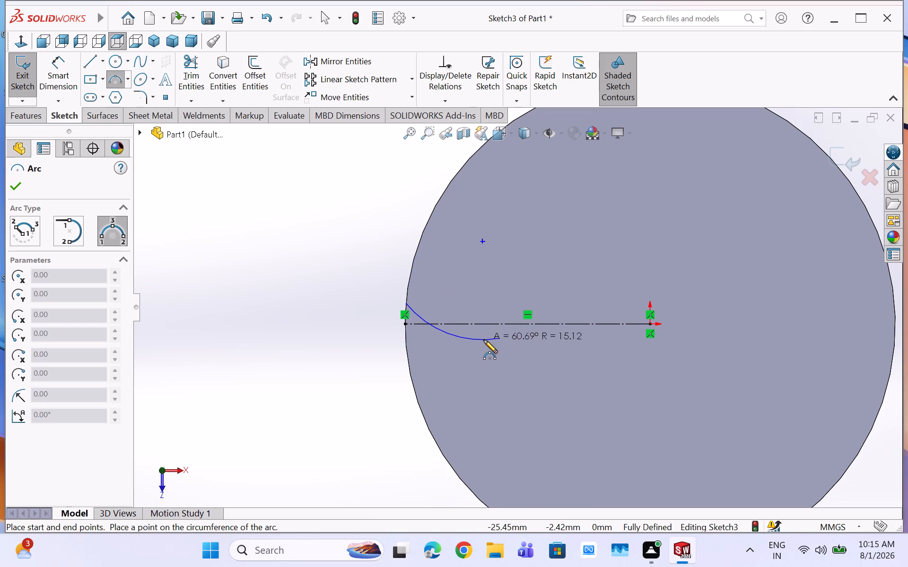
left_click(489, 336)
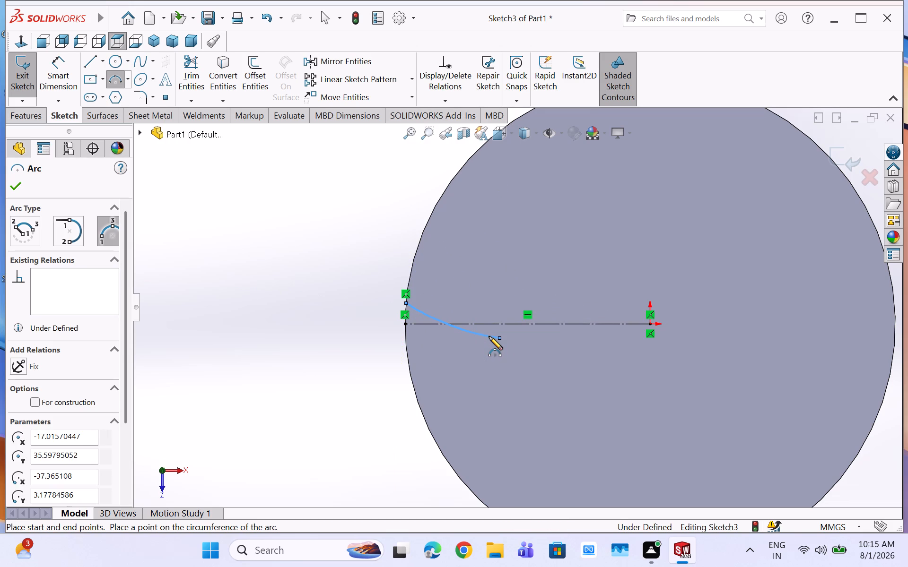
right_click(489, 336)
left_click(519, 346)
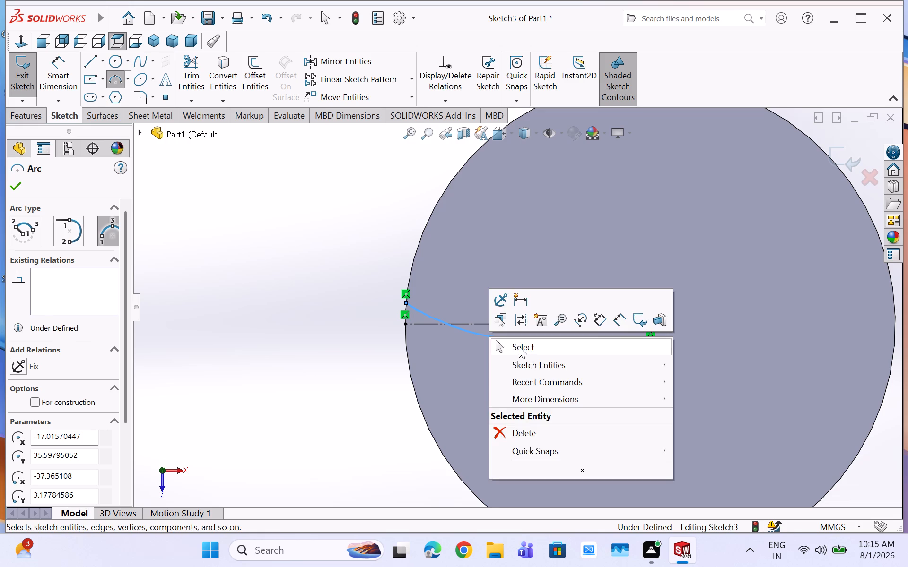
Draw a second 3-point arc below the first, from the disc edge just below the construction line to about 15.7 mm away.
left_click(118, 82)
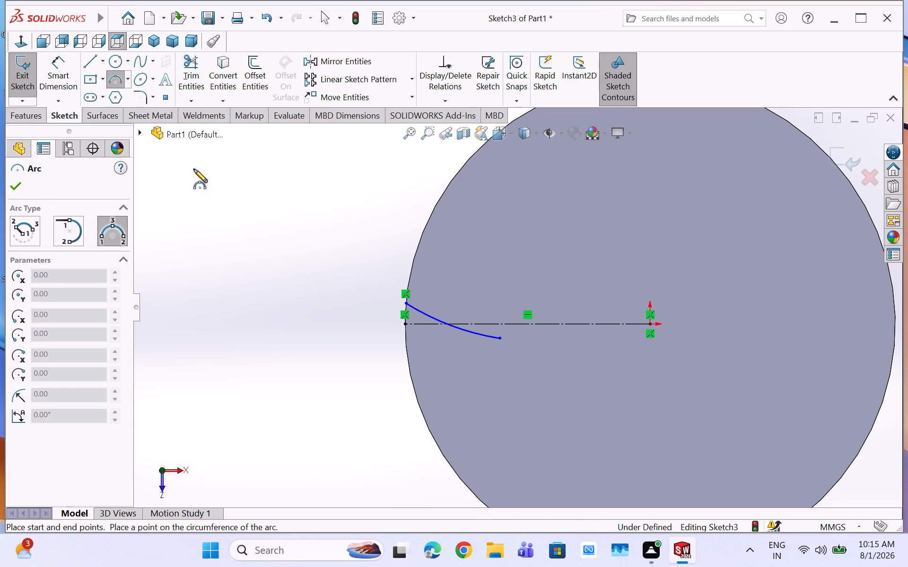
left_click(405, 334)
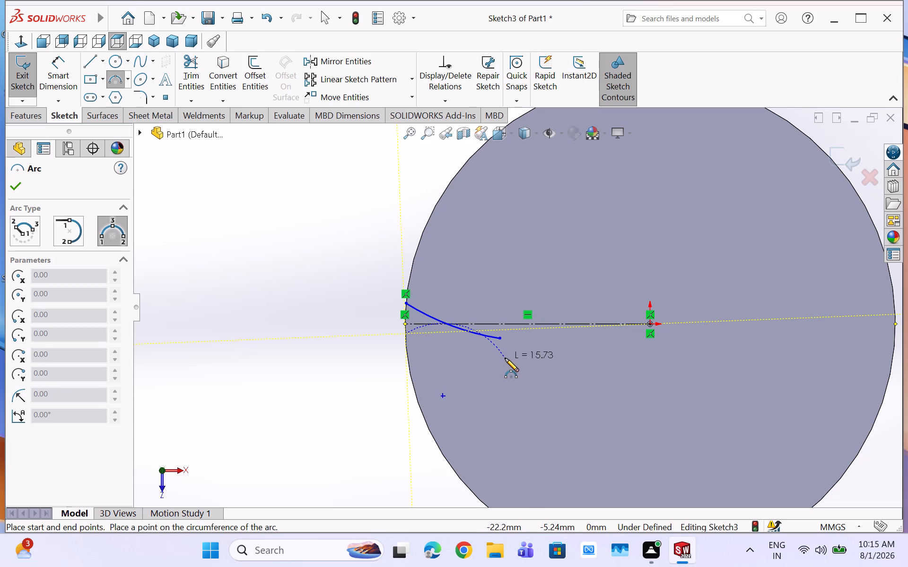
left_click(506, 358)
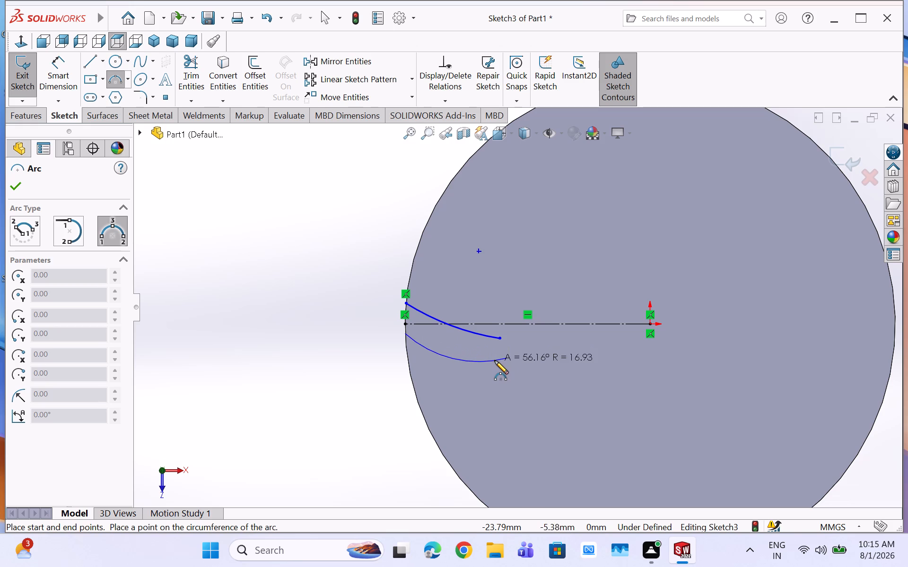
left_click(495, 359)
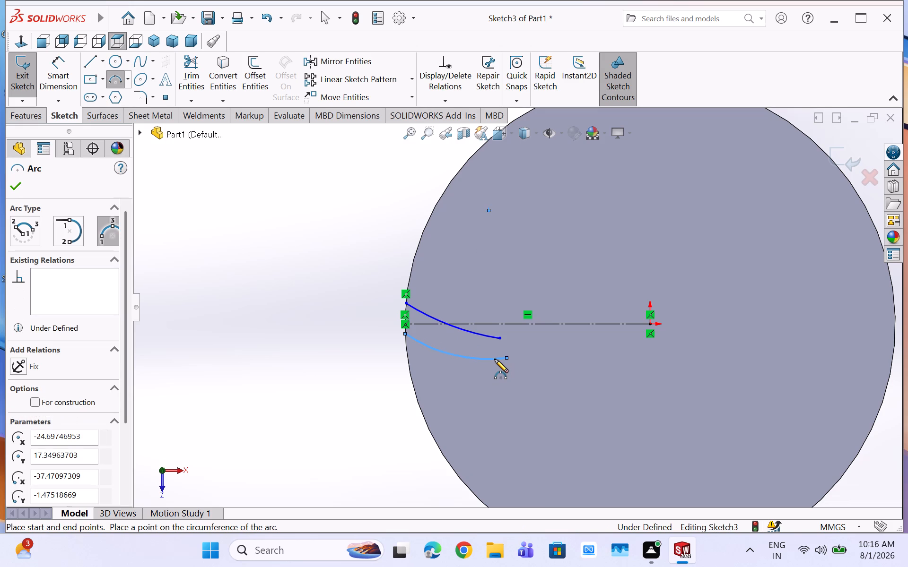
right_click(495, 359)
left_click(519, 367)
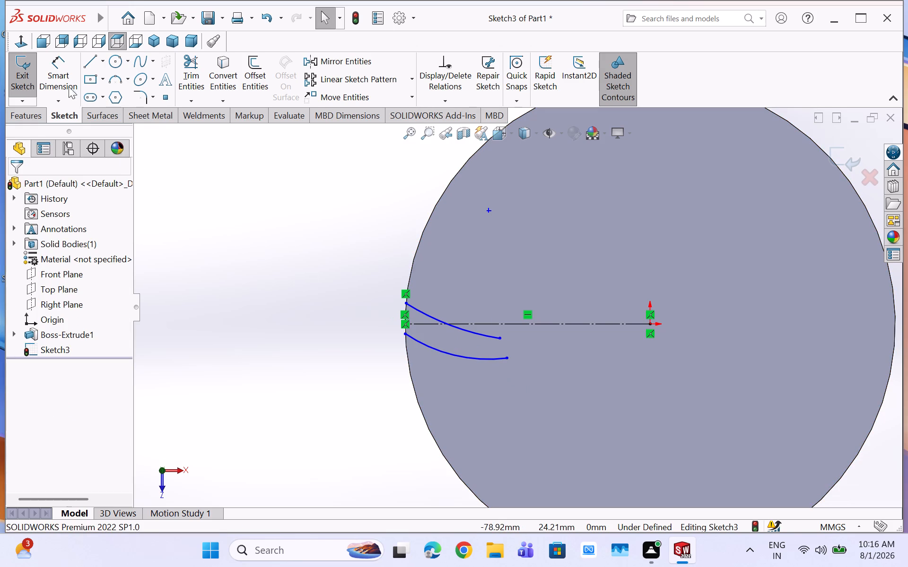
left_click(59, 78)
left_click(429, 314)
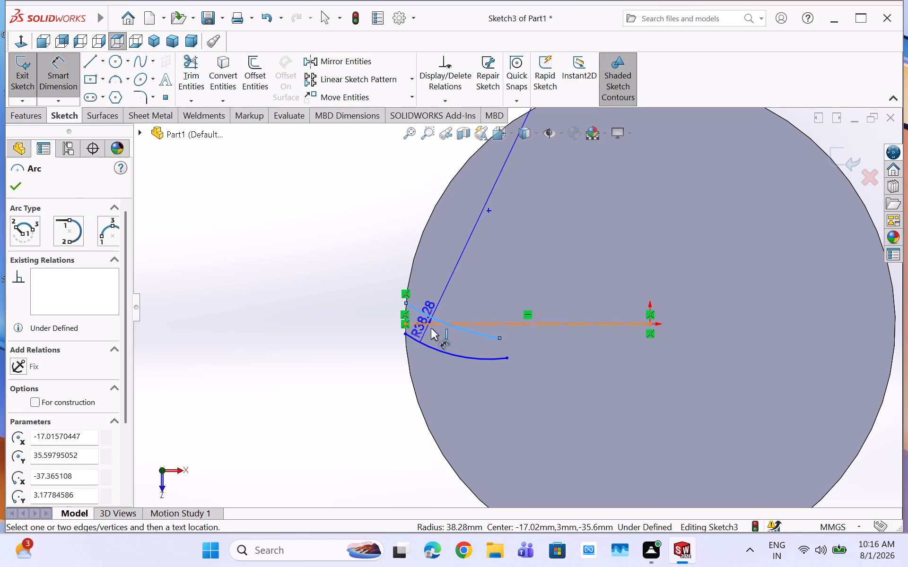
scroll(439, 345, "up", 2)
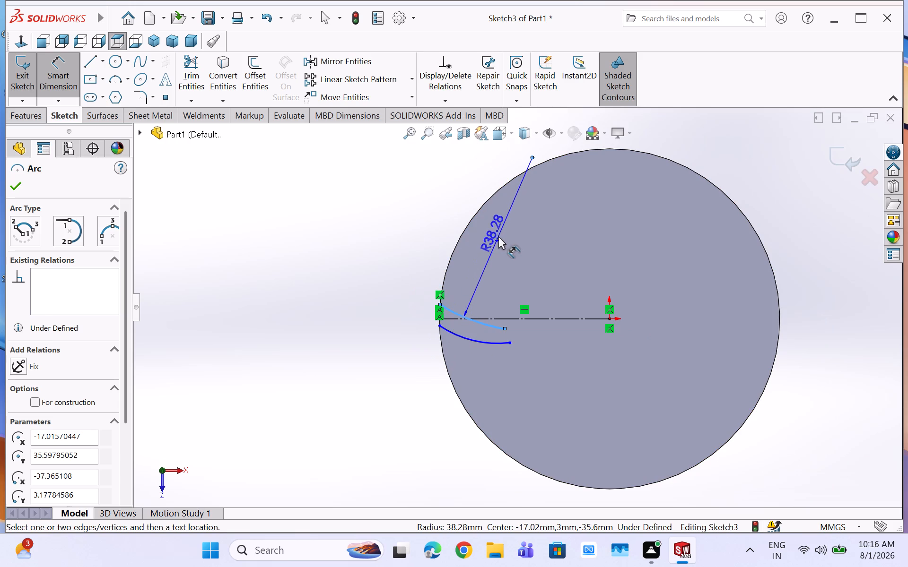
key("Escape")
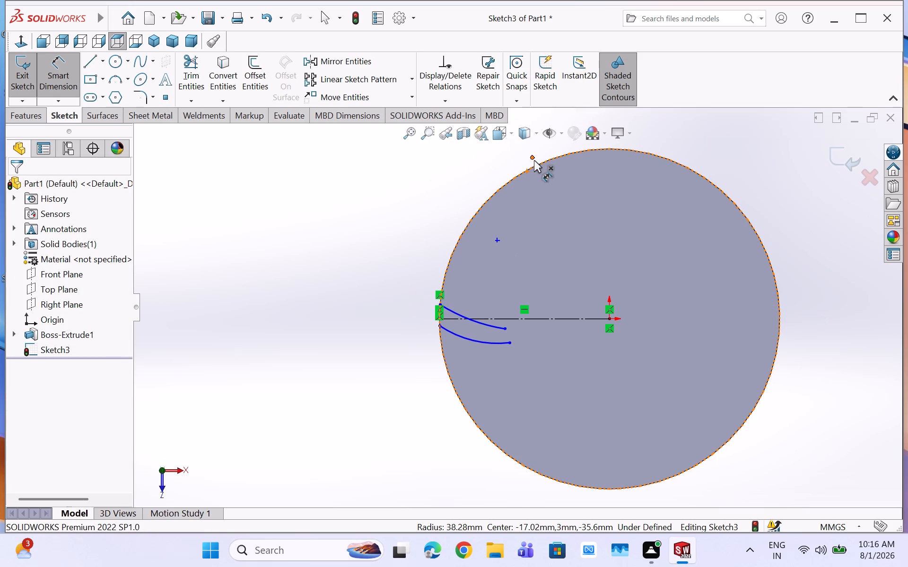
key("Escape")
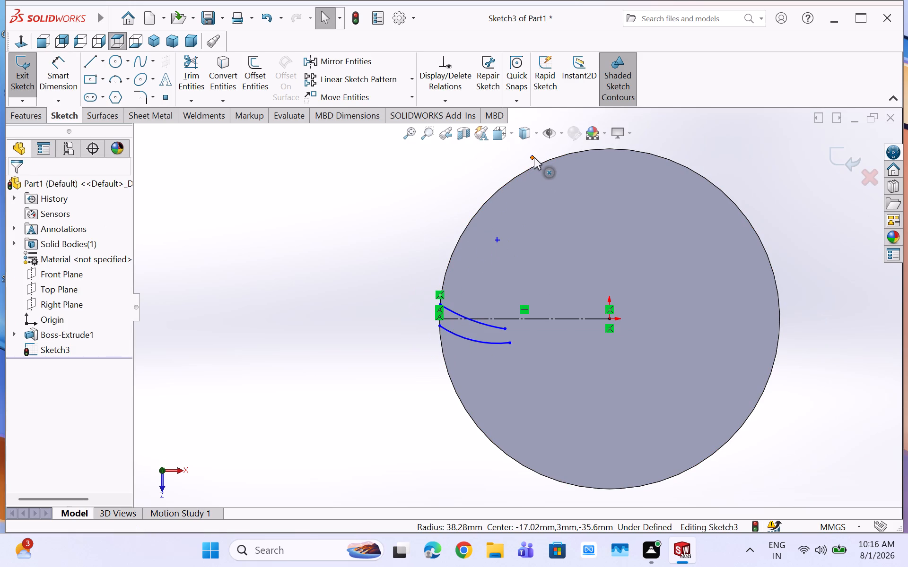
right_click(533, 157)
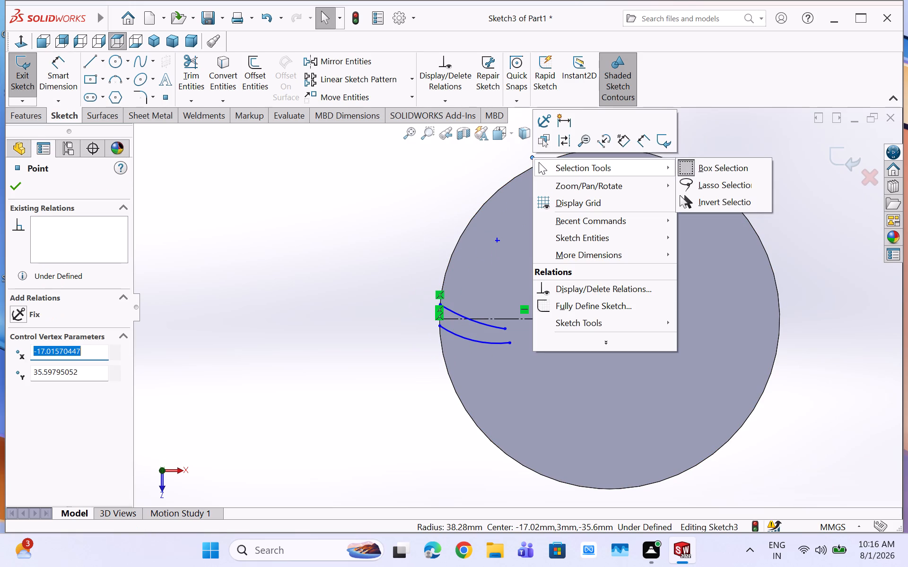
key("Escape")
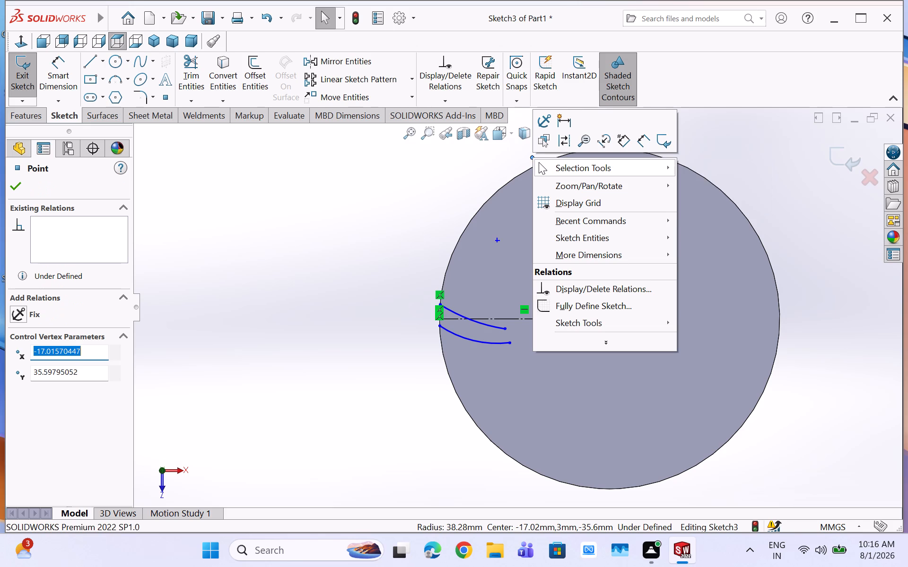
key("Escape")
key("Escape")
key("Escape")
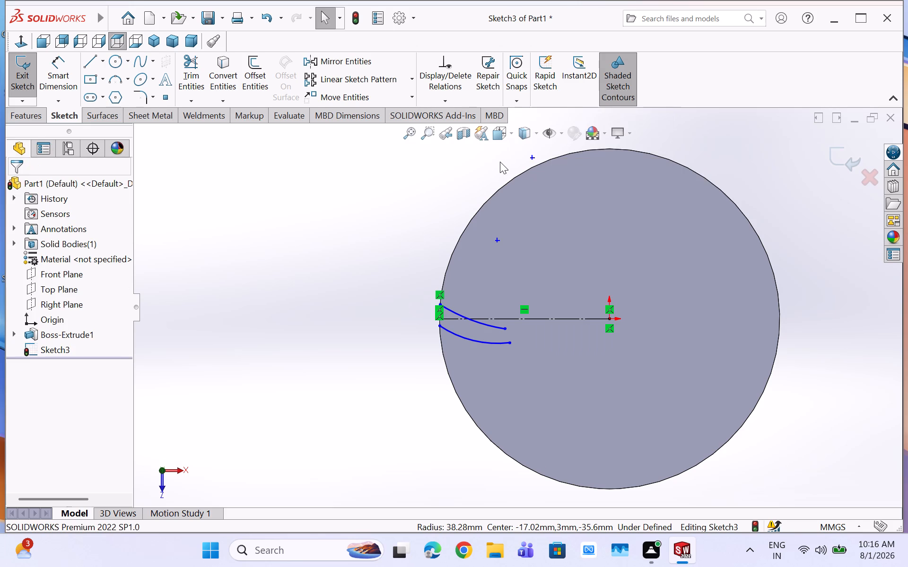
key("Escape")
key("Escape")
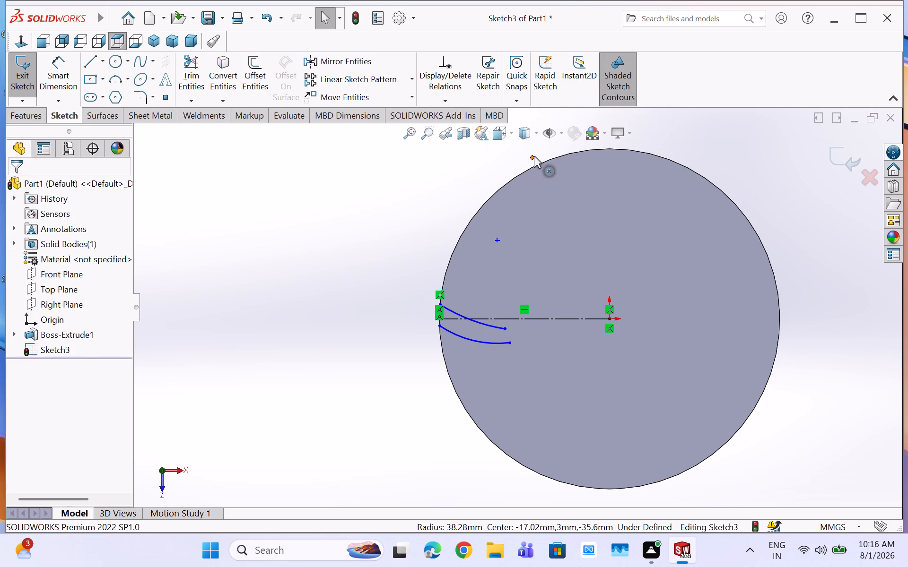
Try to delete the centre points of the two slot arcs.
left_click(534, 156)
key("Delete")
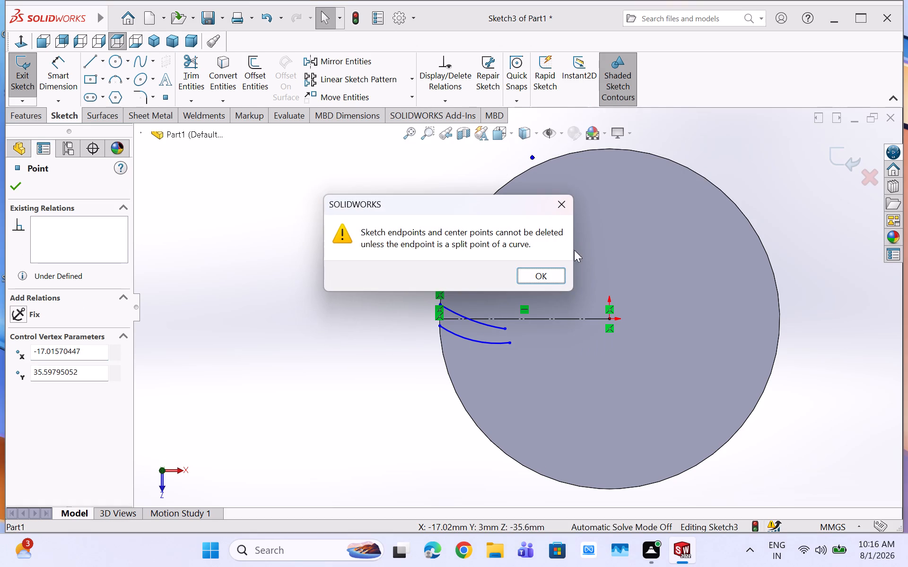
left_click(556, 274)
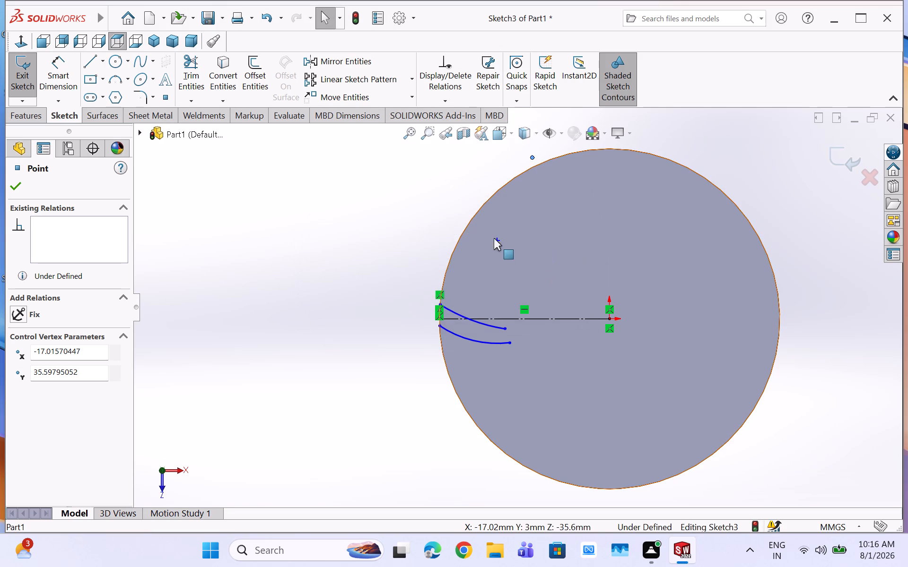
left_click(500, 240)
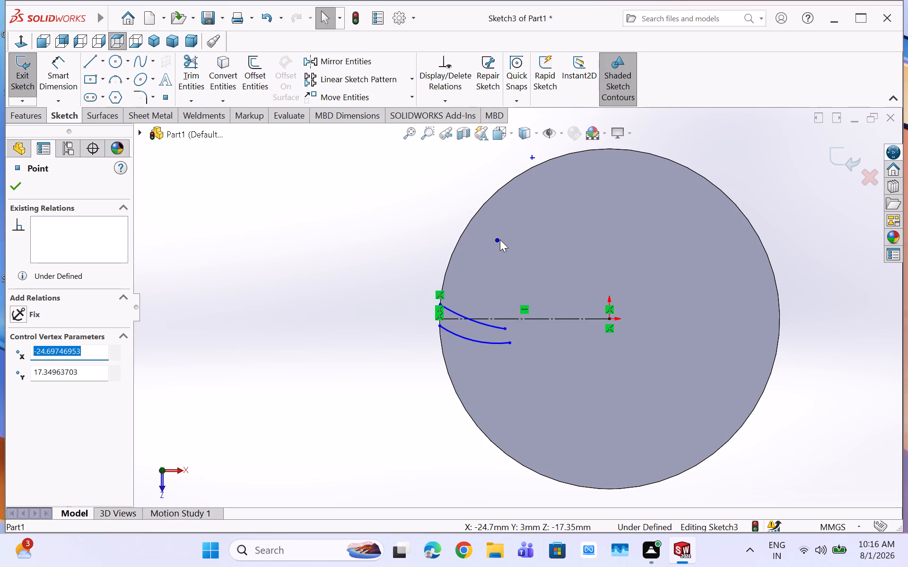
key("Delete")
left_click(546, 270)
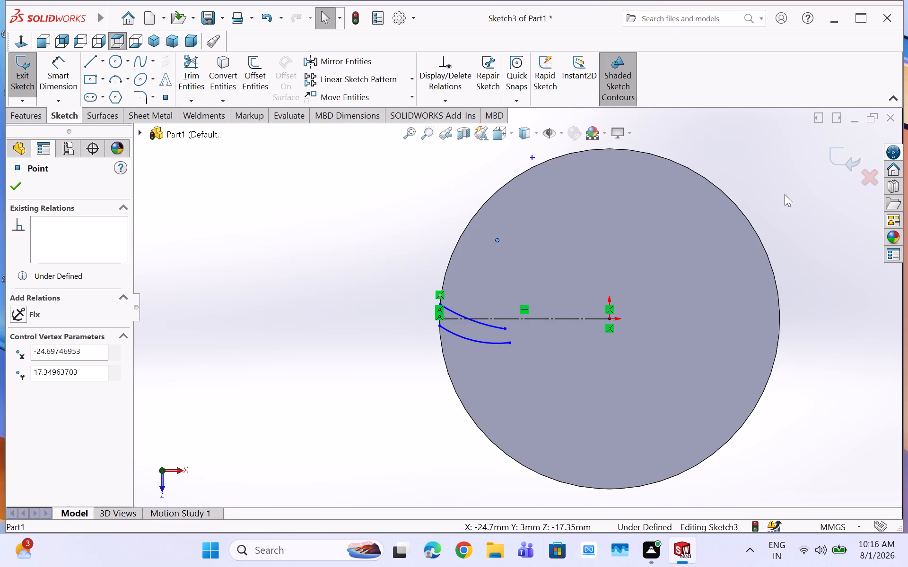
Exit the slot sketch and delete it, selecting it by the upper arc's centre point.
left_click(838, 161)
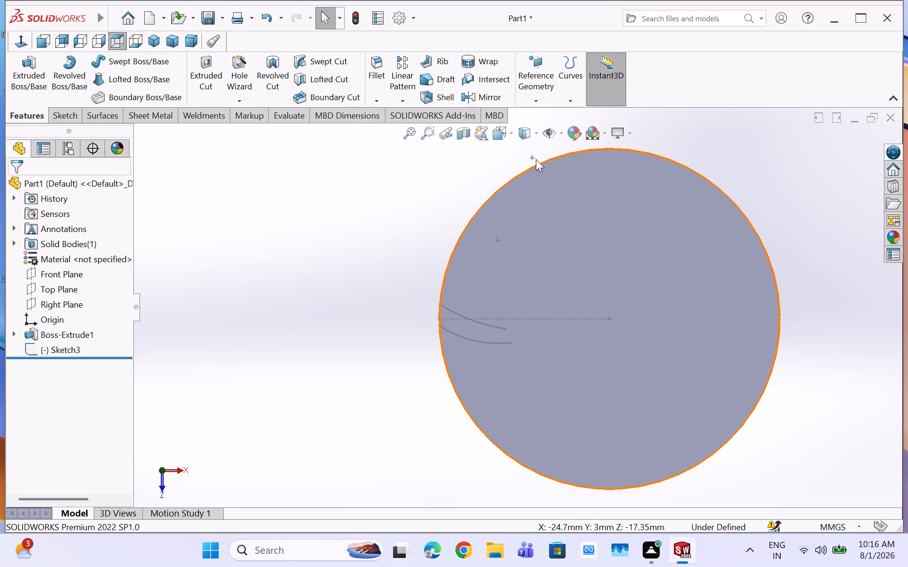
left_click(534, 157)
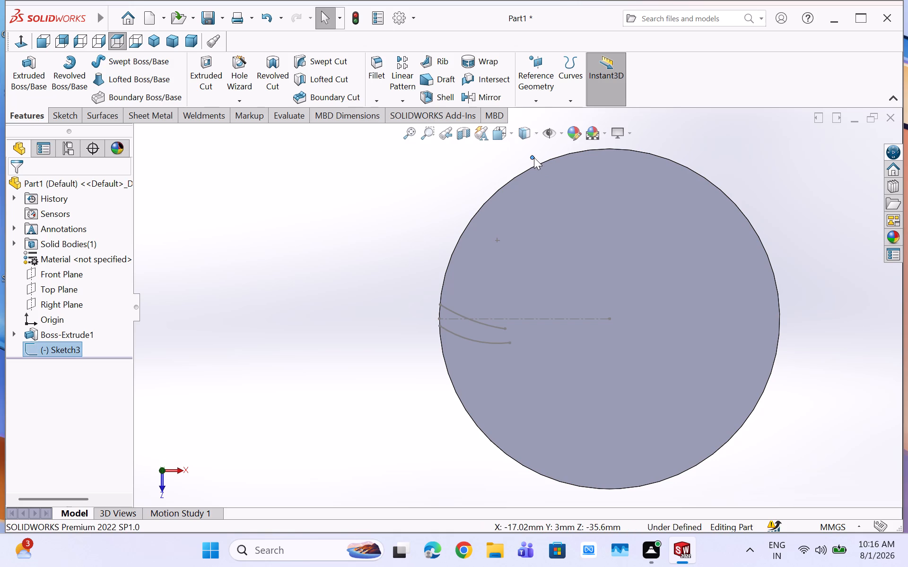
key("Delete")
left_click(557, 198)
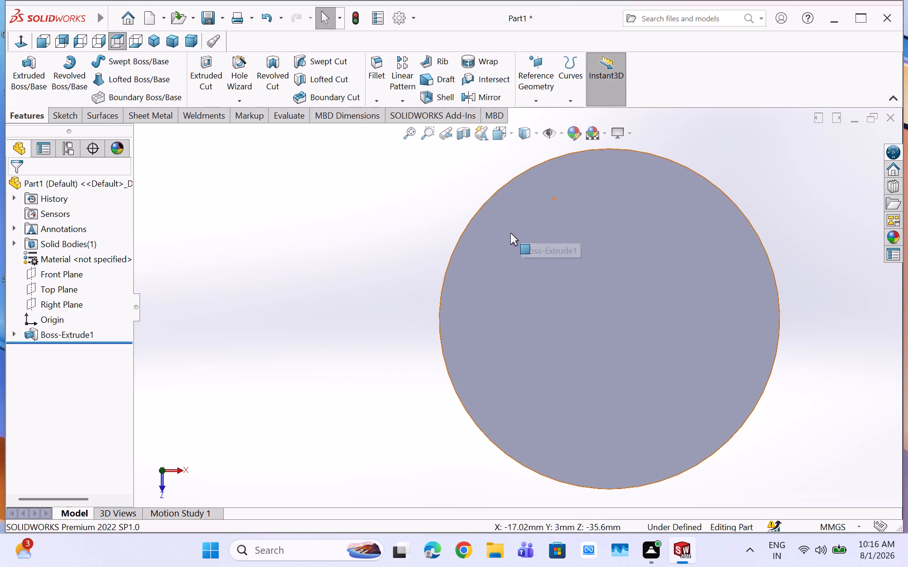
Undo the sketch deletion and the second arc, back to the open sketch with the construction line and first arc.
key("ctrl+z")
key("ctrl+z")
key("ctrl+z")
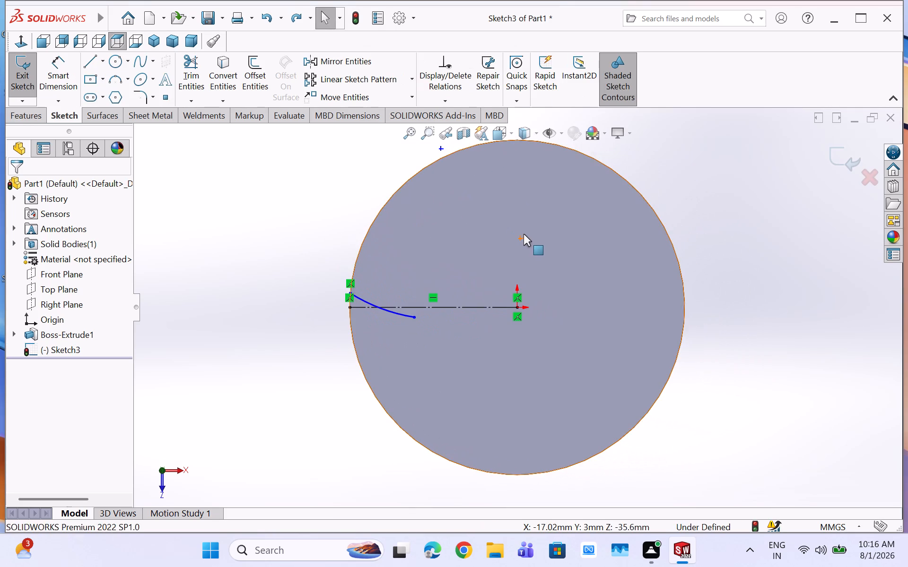
Undo the first slot arc and the horizontal construction line, back to an empty sketch on the disc face.
key("ctrl+z")
key("ctrl+z")
key("ctrl+z")
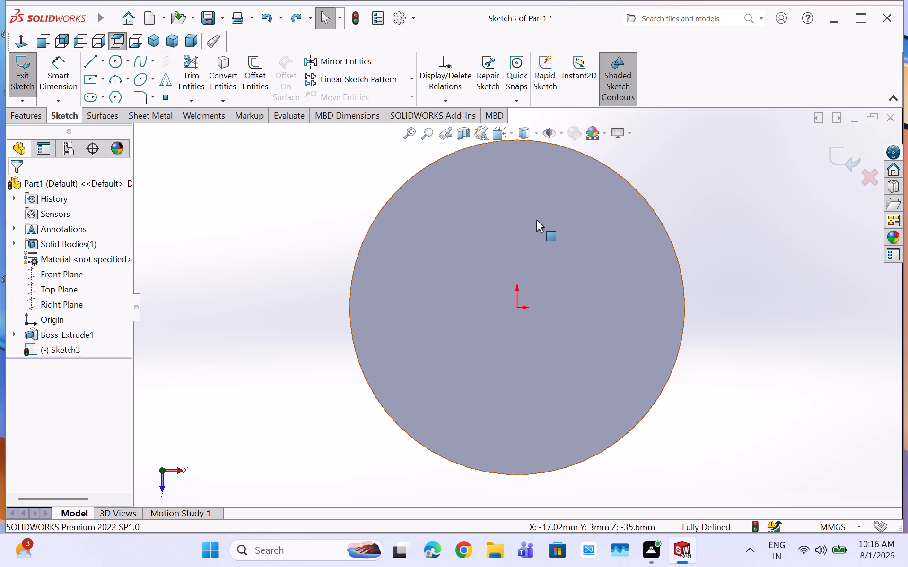
Draw a horizontal 37.5 mm line from the origin to the disc edge and make it construction geometry.
scroll(503, 222, "up", 3)
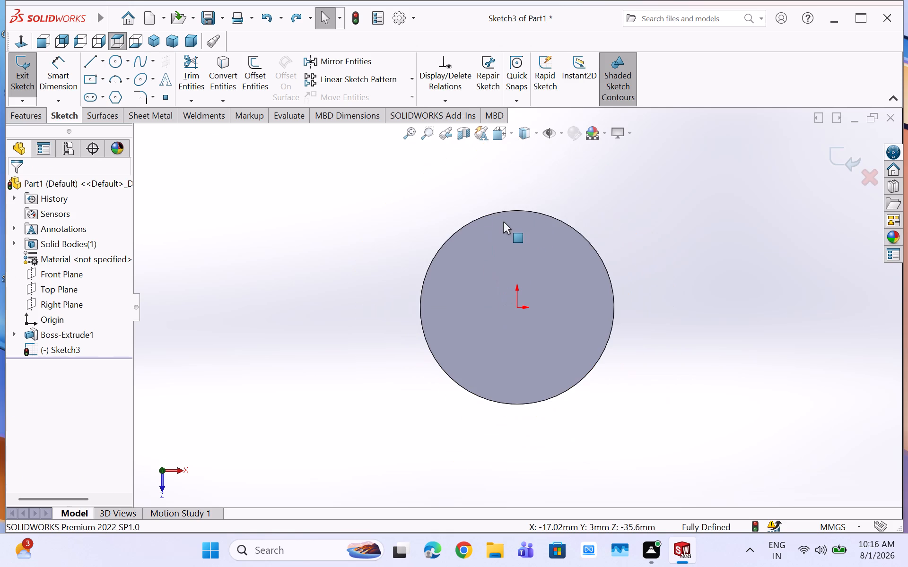
middle_click_drag(479, 191, 593, 209)
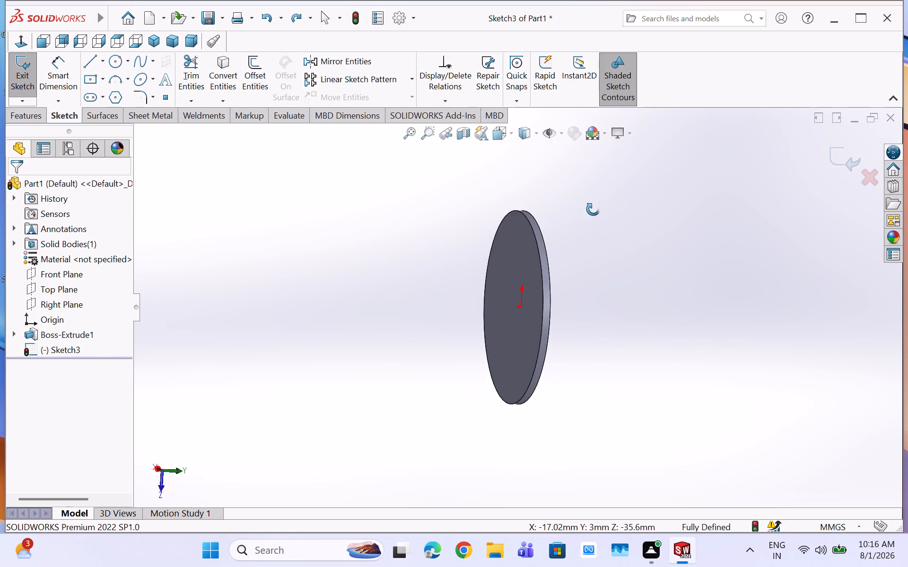
middle_click_drag(593, 209, 490, 206)
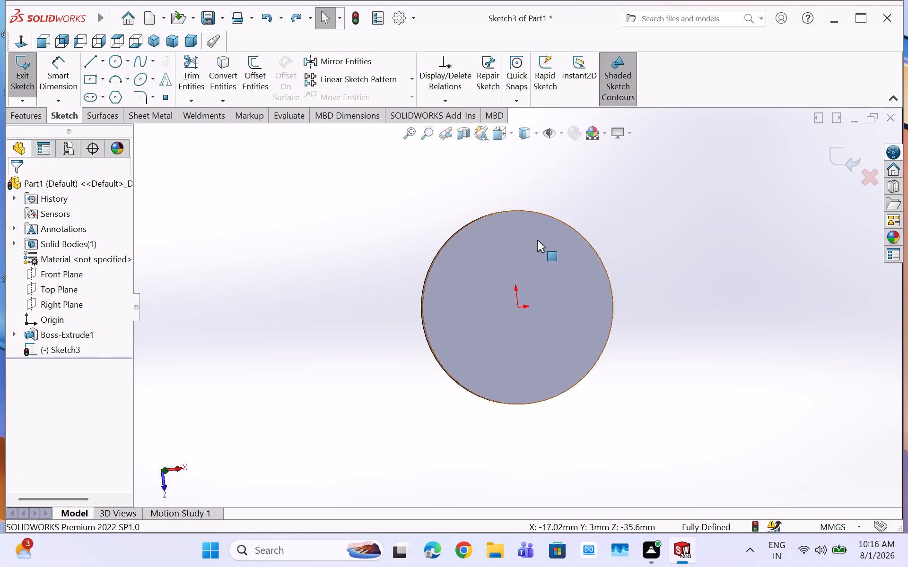
left_click(85, 56)
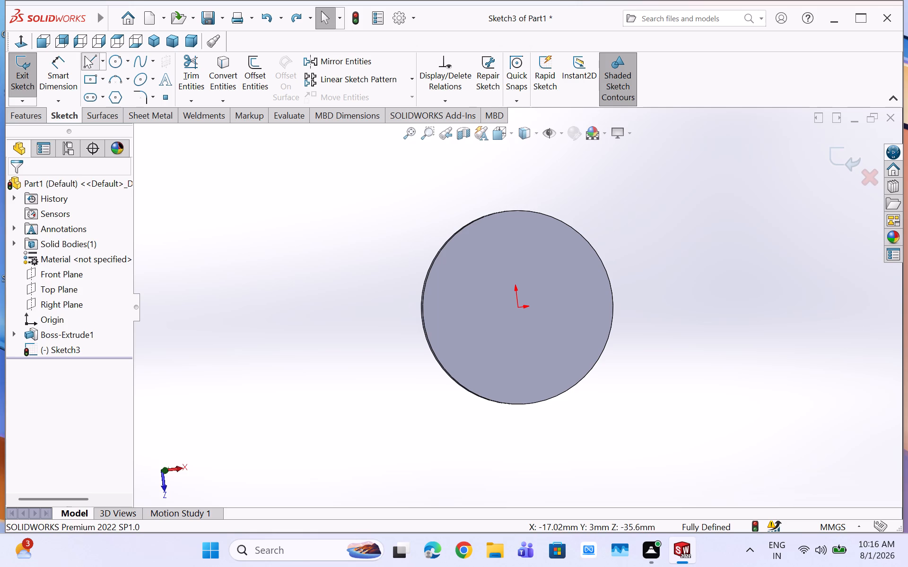
left_click(163, 479)
left_click(169, 469)
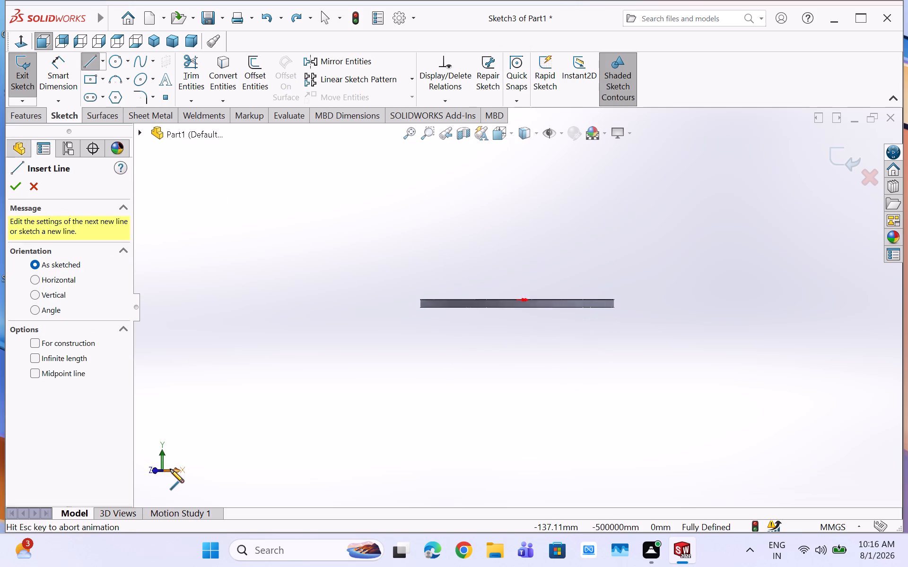
left_click(163, 454)
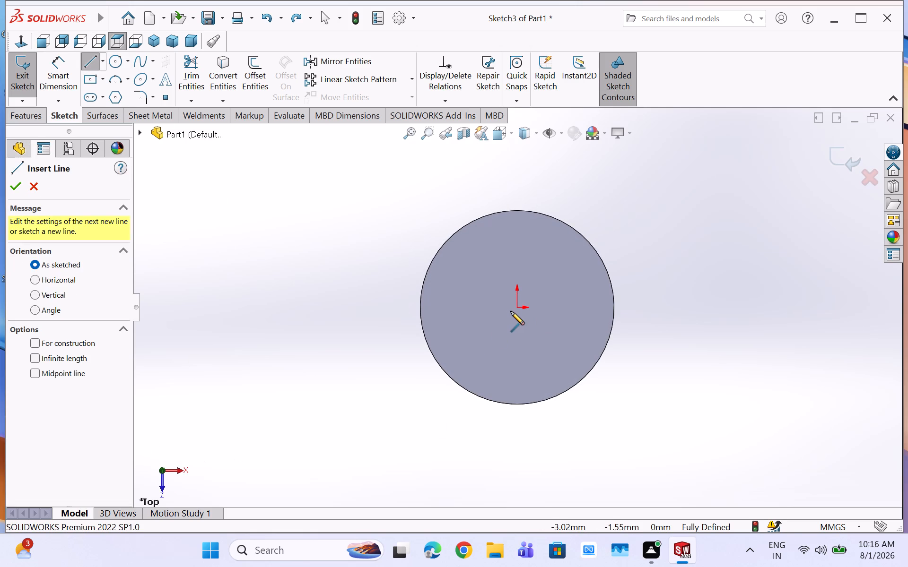
left_click(518, 308)
left_click(418, 308)
right_click(432, 307)
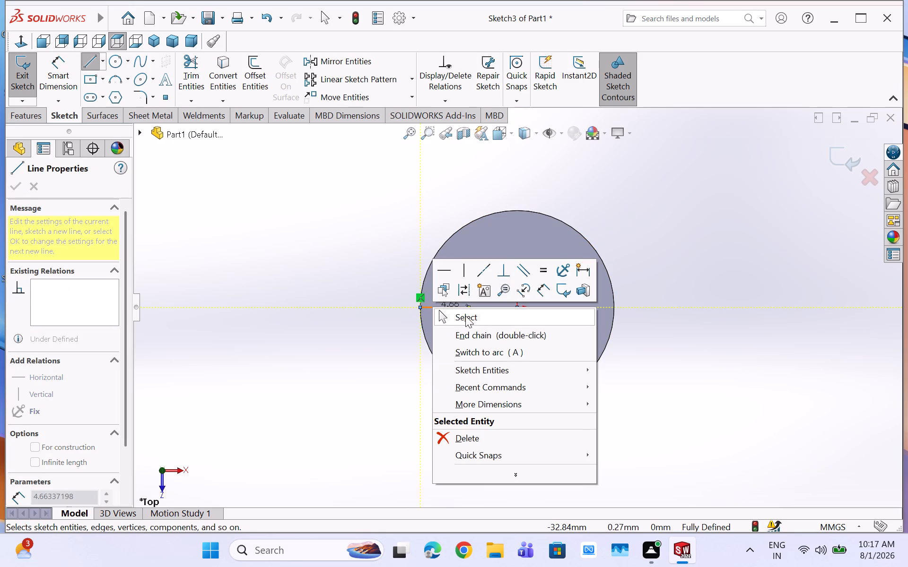
left_click(461, 295)
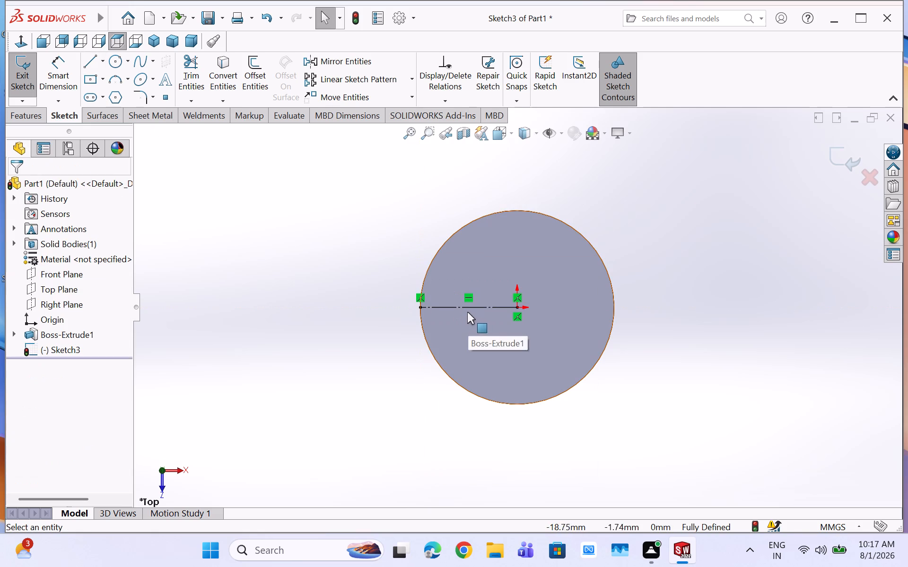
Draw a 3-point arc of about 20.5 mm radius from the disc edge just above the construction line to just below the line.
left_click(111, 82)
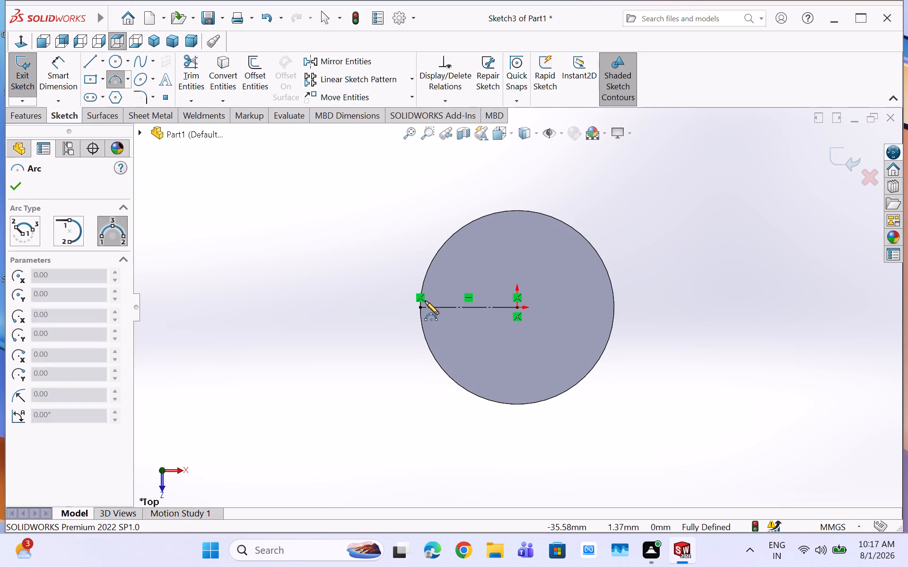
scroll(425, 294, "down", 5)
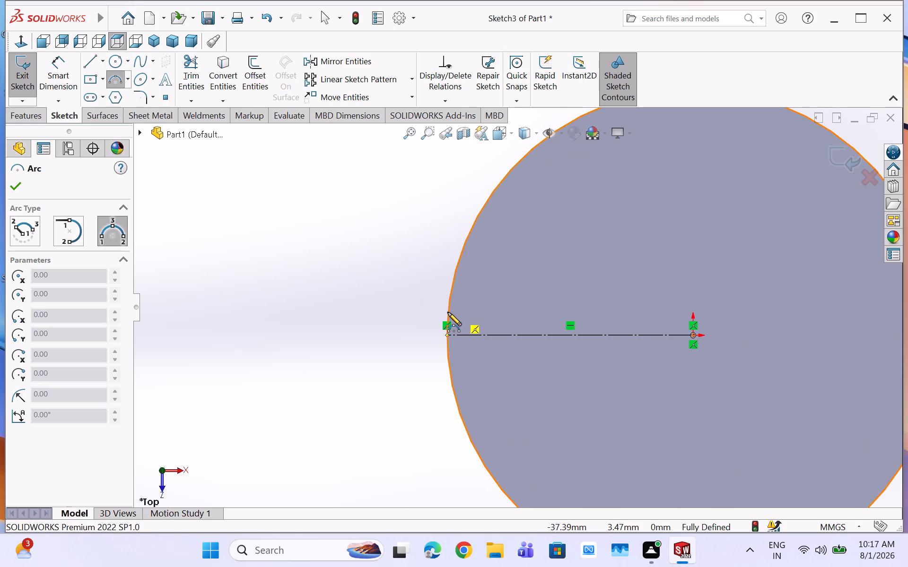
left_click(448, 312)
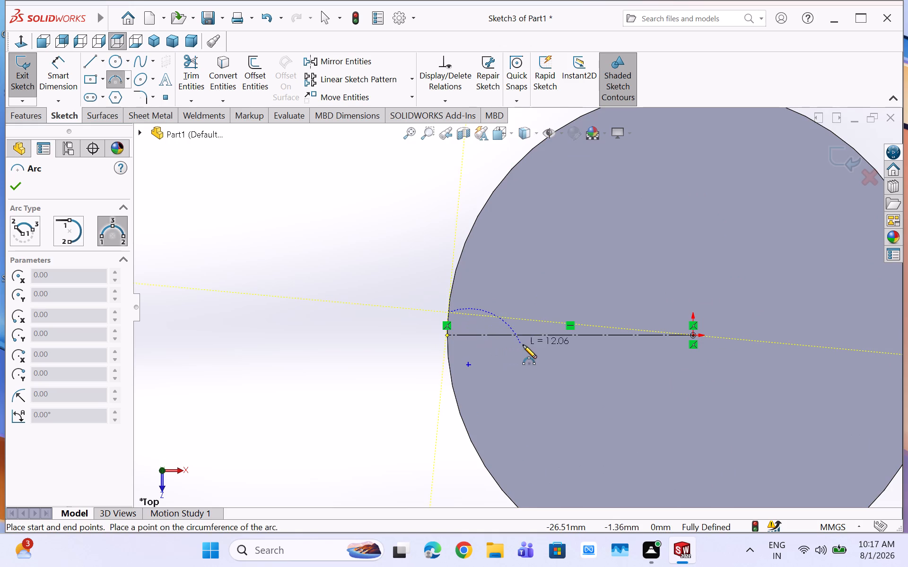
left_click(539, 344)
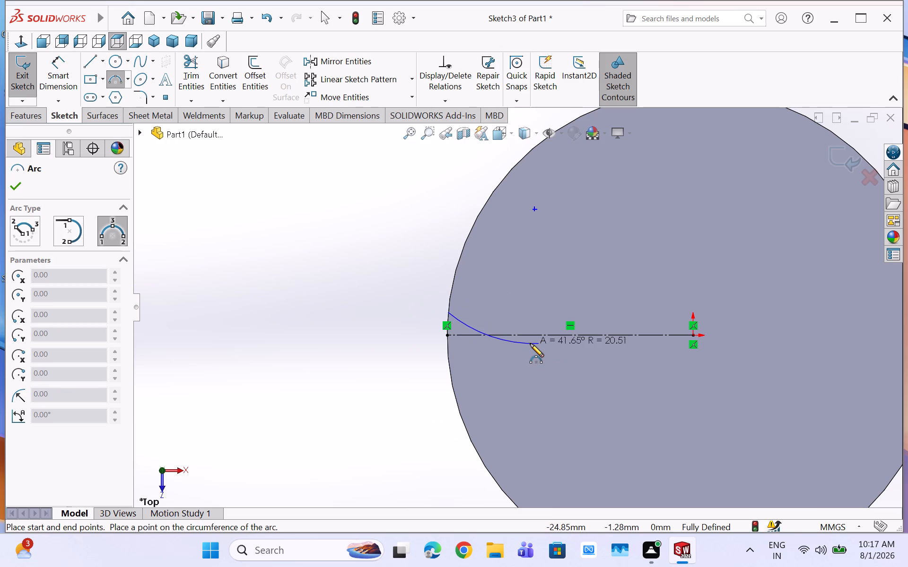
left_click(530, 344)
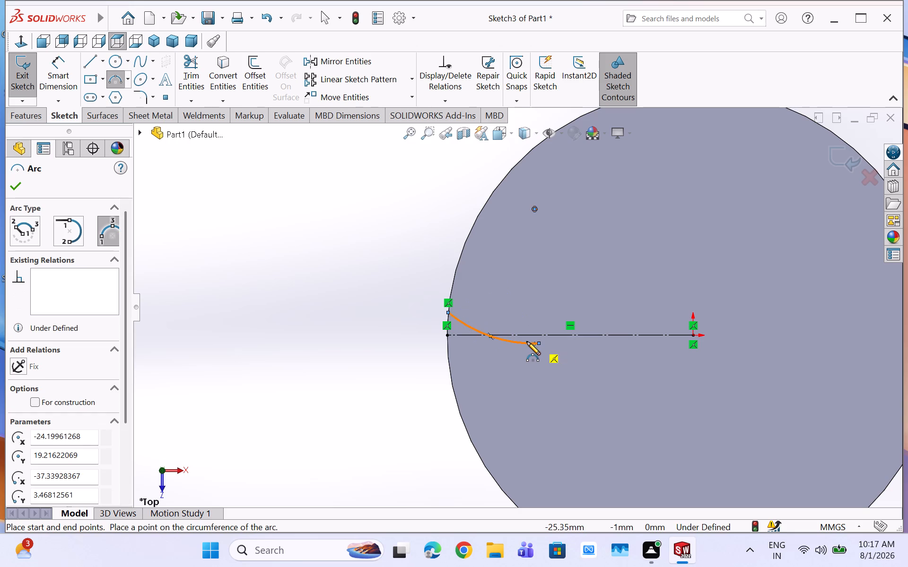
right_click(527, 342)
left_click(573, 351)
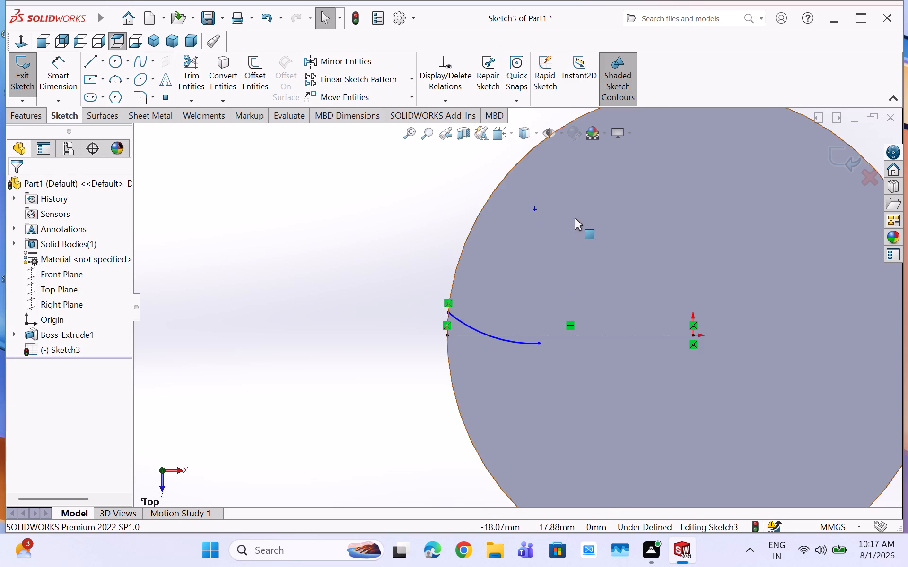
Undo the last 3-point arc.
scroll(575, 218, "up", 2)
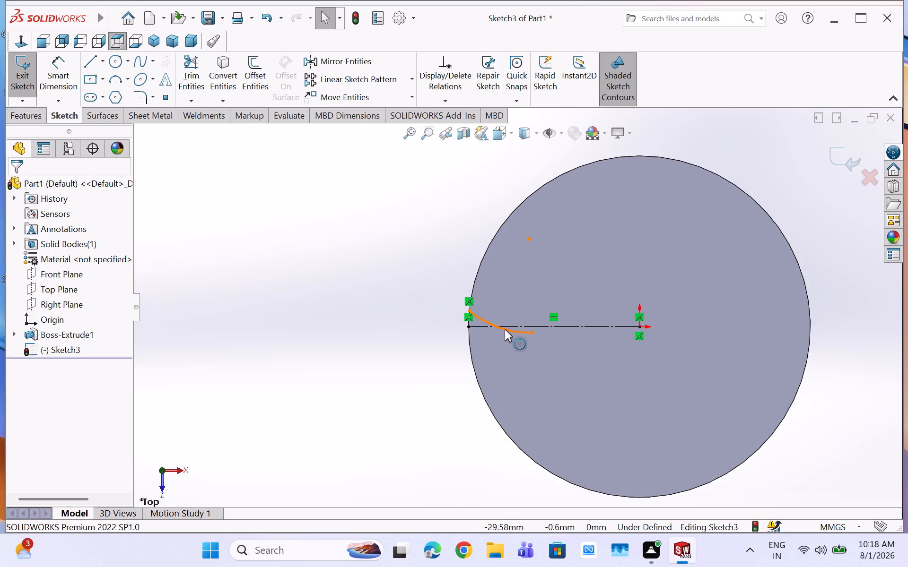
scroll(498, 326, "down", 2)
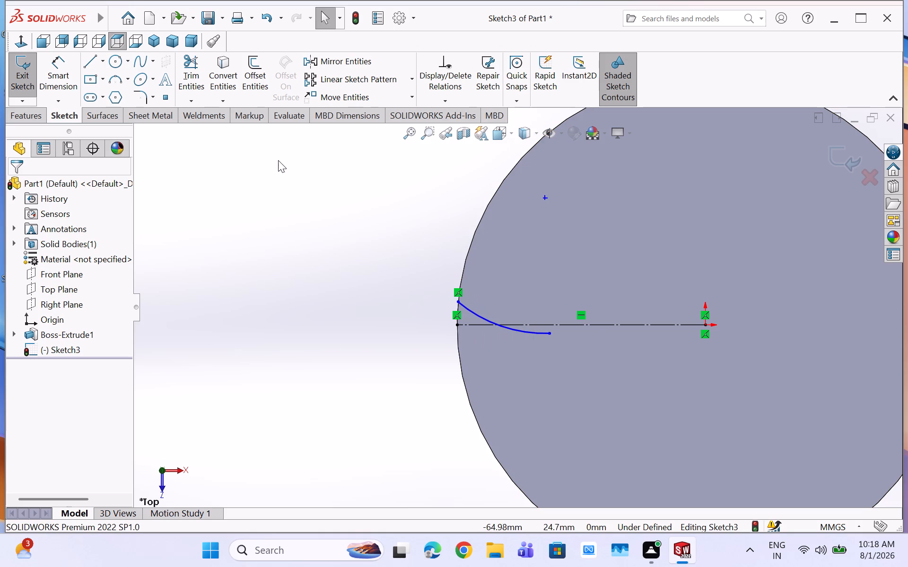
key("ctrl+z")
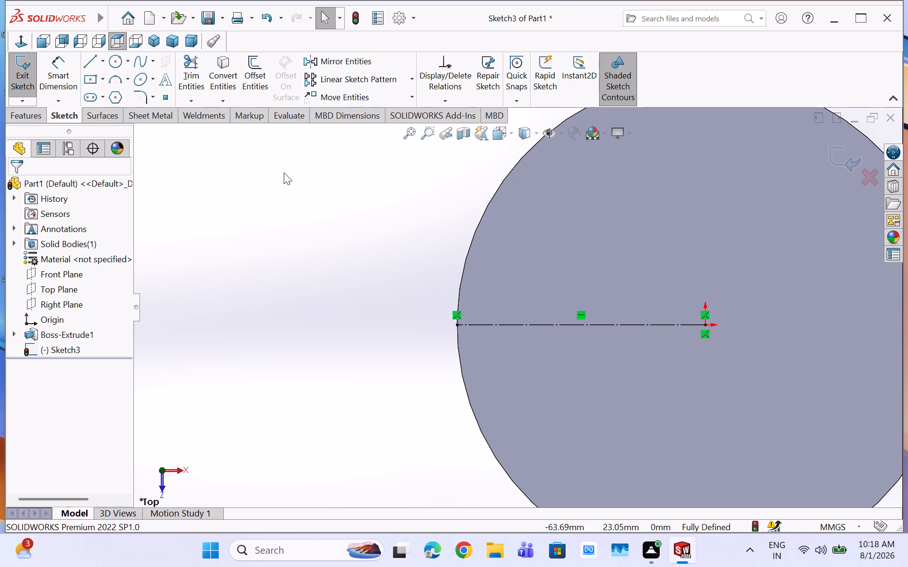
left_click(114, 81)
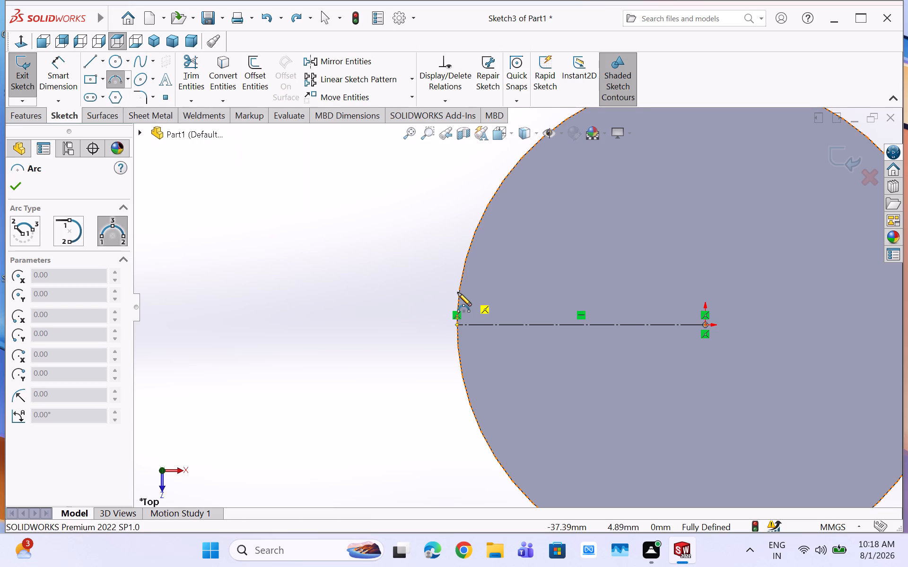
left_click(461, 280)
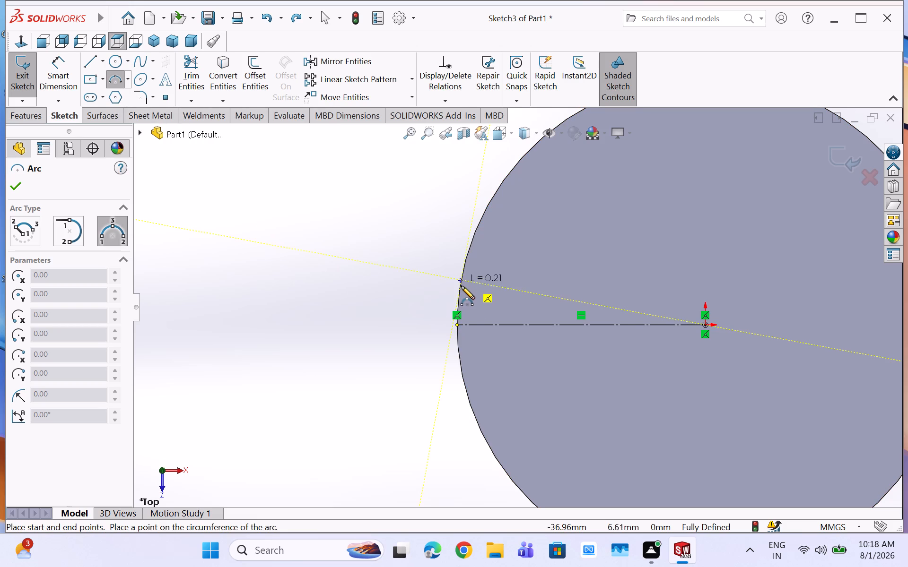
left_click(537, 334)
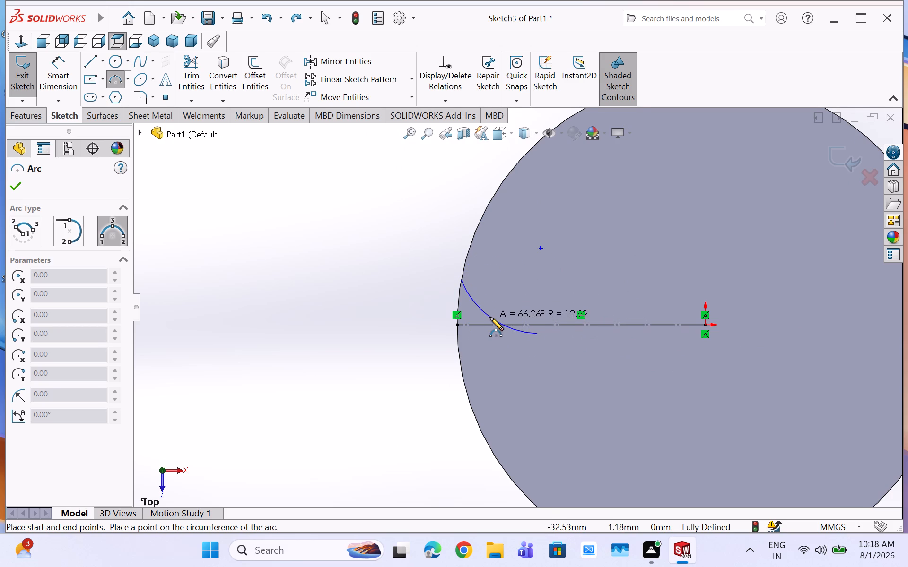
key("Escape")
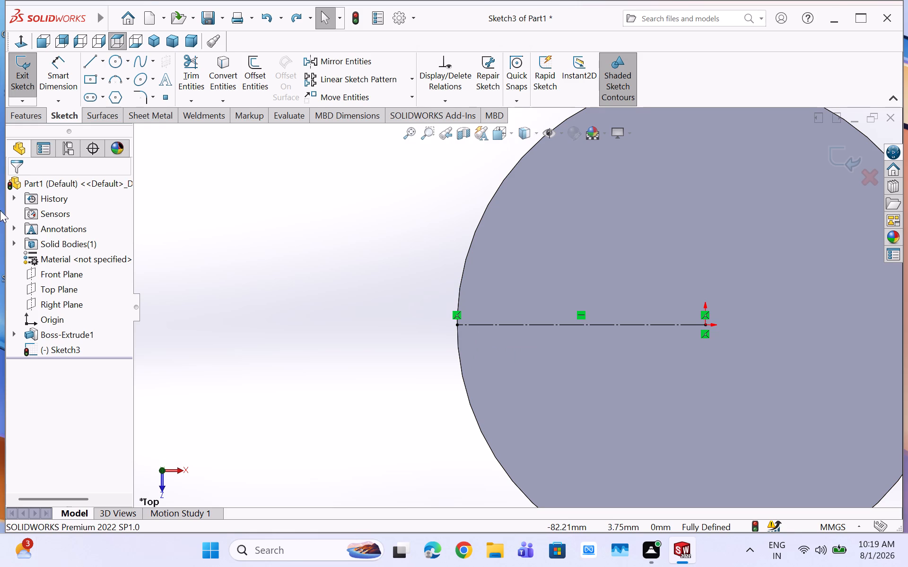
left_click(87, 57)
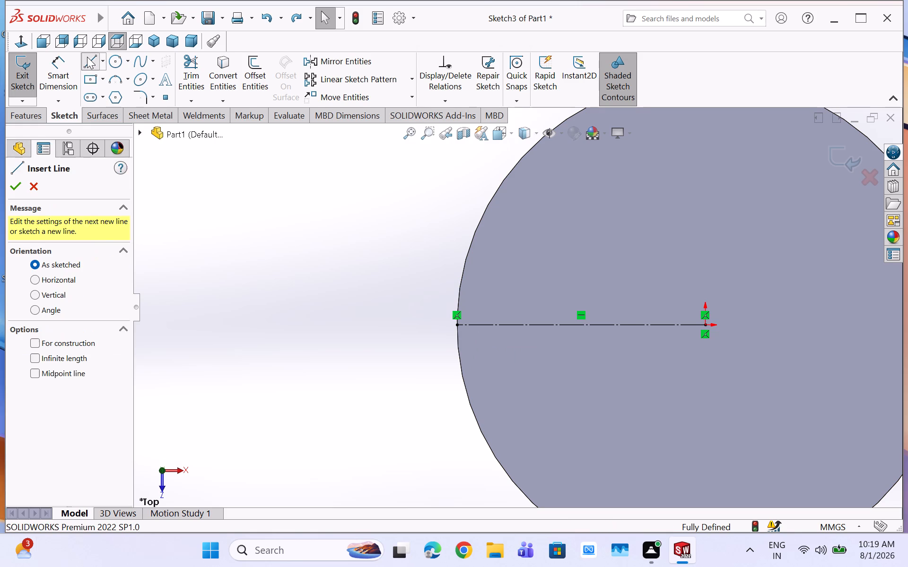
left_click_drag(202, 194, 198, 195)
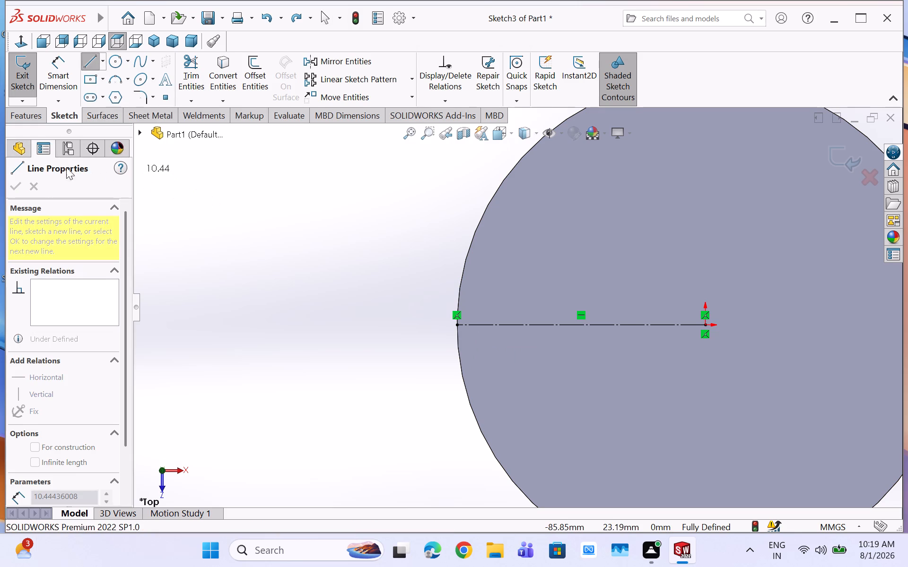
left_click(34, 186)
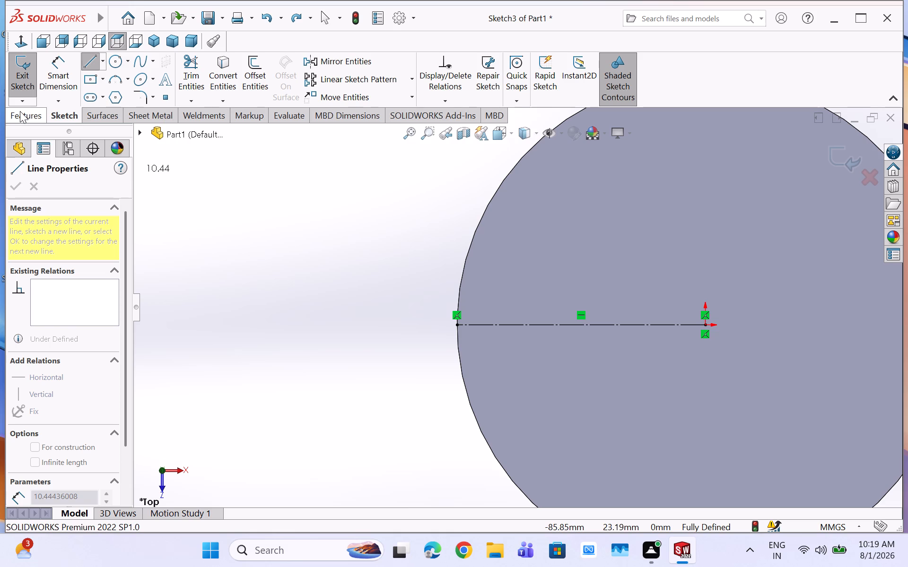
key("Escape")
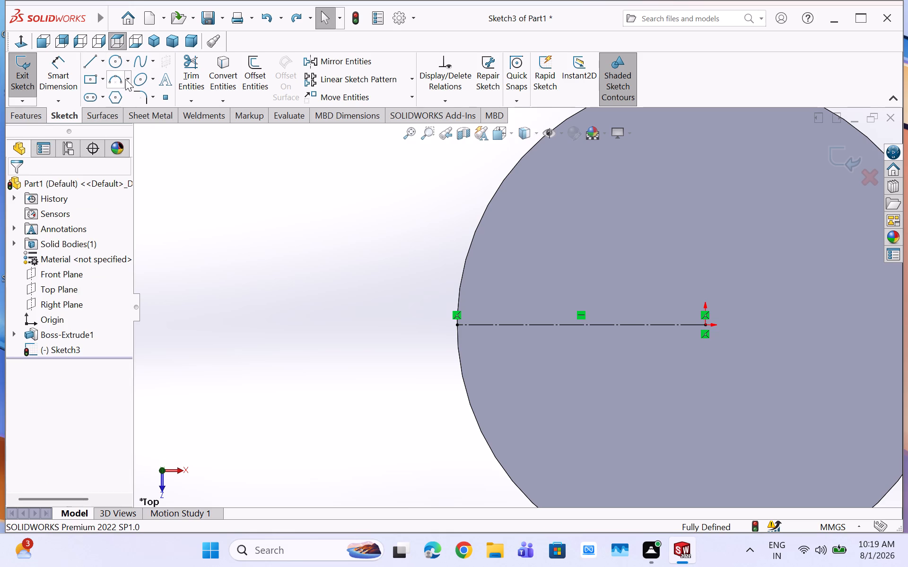
Draw a 90° 3-point arc of about 14.25 mm radius from the disc edge, about 11 mm above the construction line, to just below it.
left_click(128, 79)
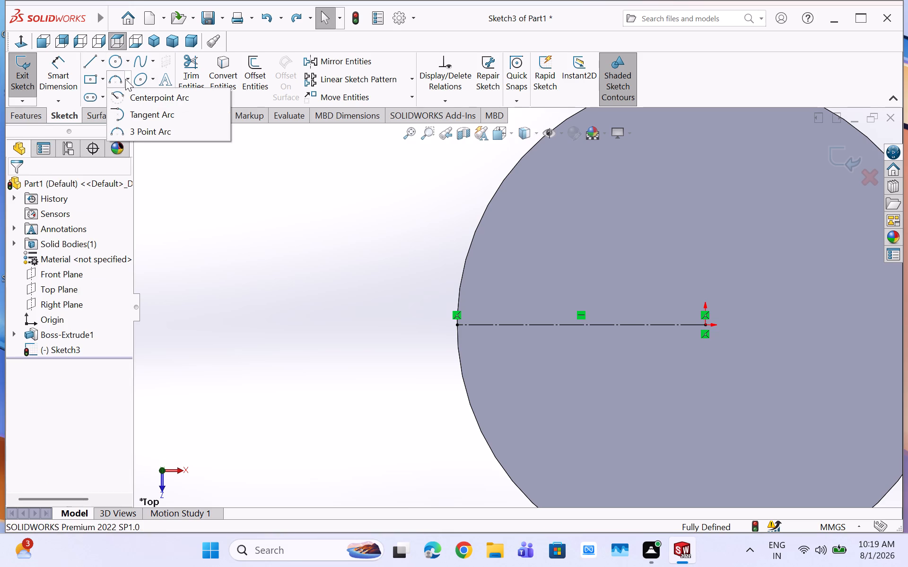
left_click(137, 130)
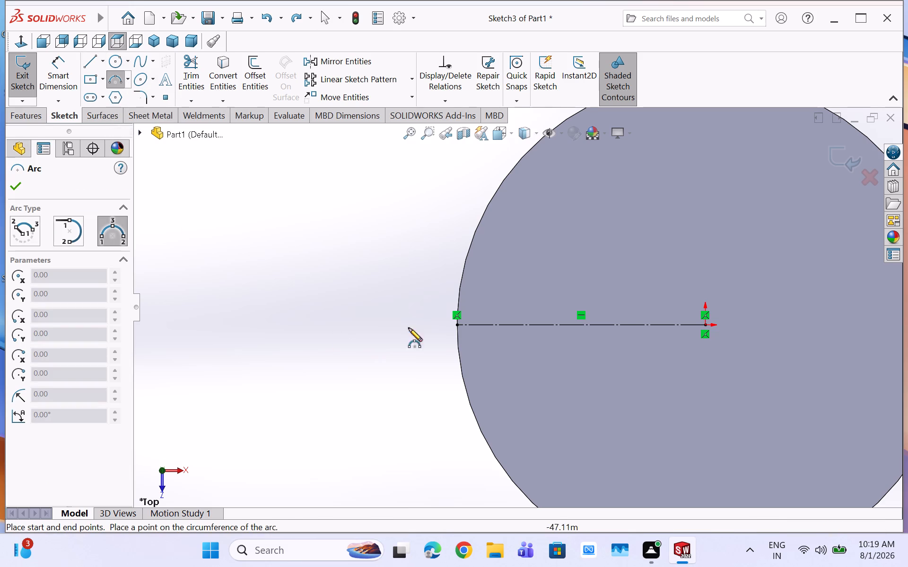
left_click(469, 251)
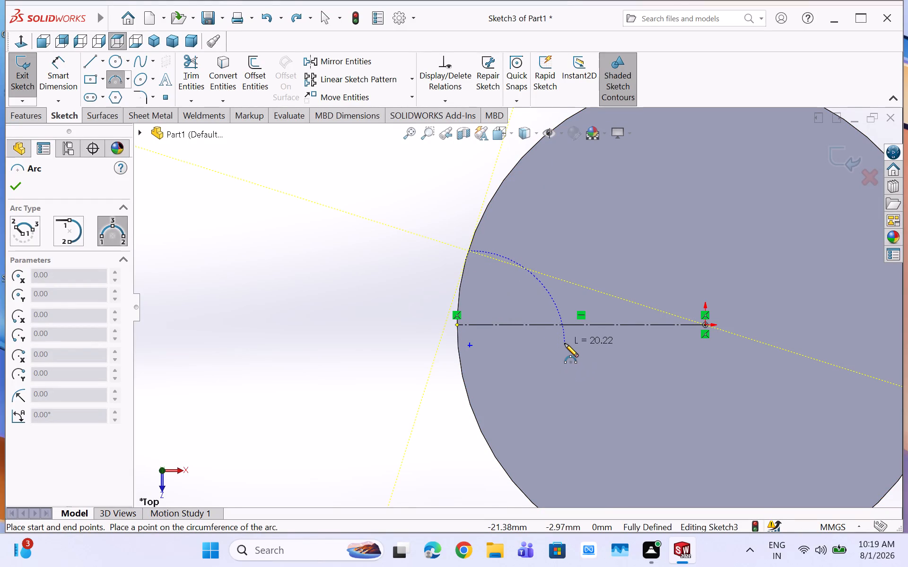
left_click(568, 339)
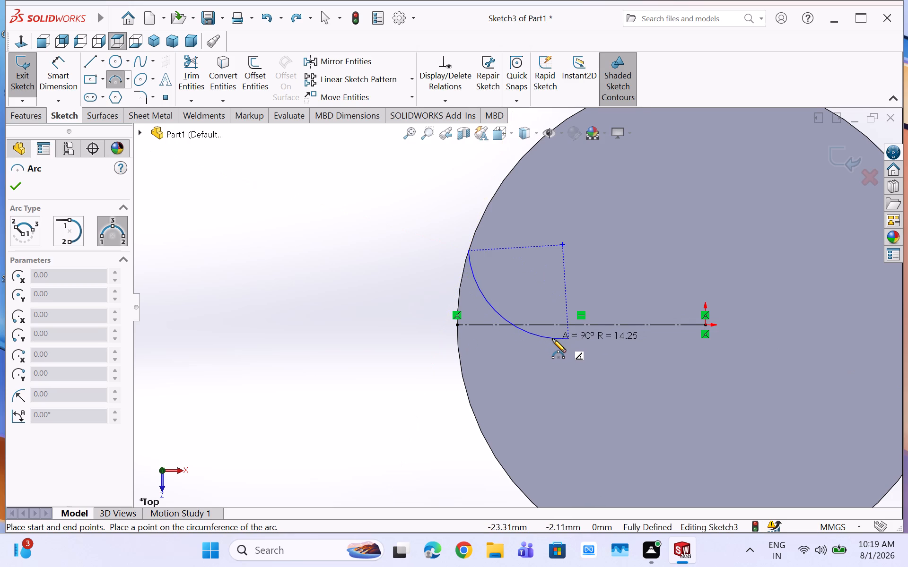
left_click(552, 339)
right_click_drag(342, 296, 347, 297)
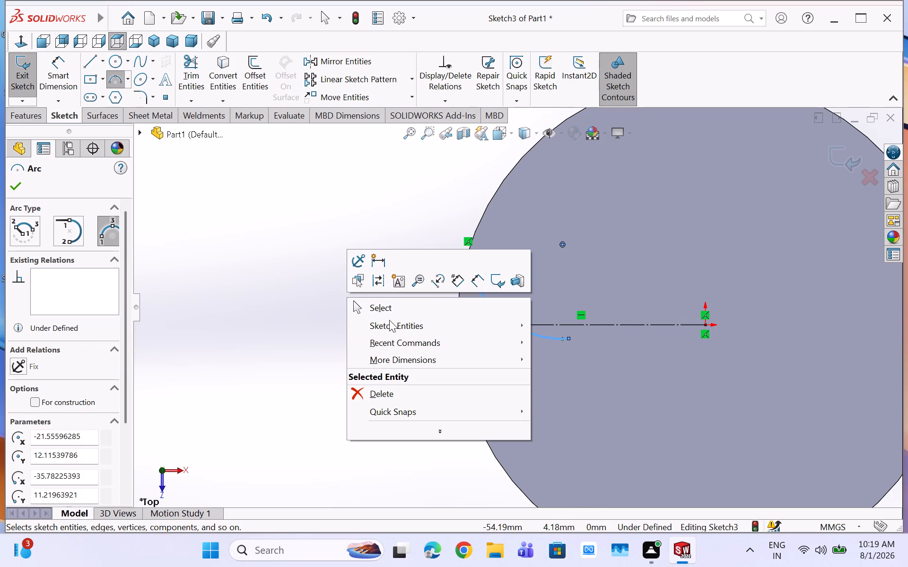
left_click(391, 306)
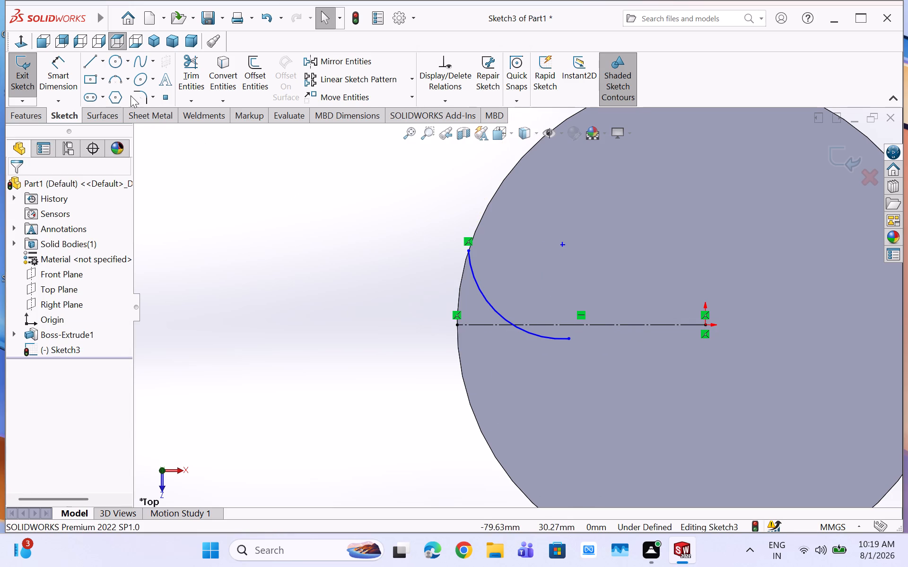
Draw a second 3-point arc below the first, from the disc edge about 5 mm above the construction line to about 5 mm below it.
left_click(117, 79)
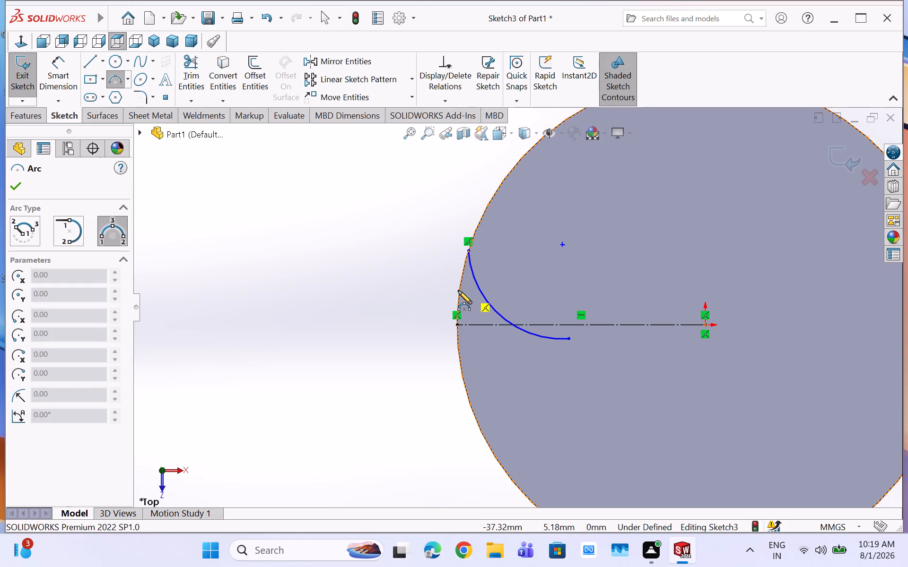
left_click(458, 291)
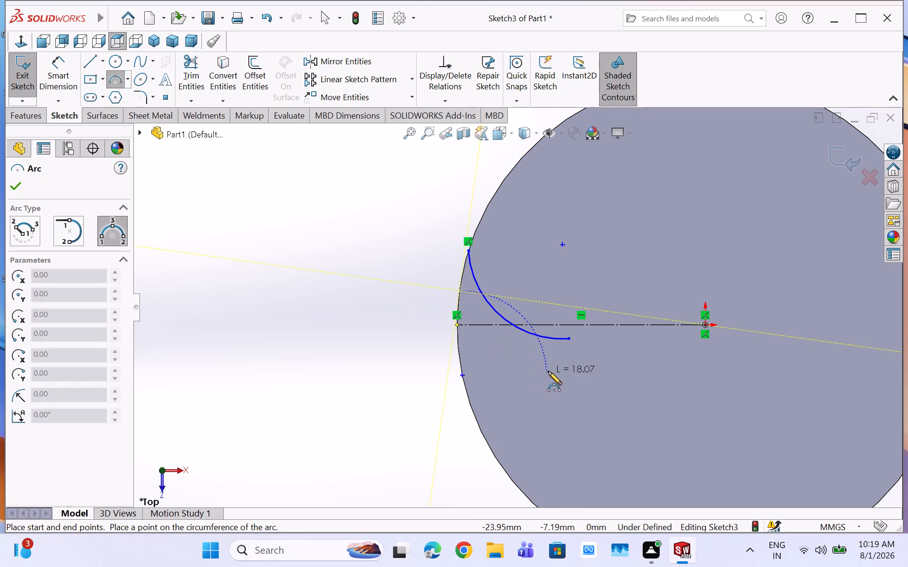
left_click(562, 360)
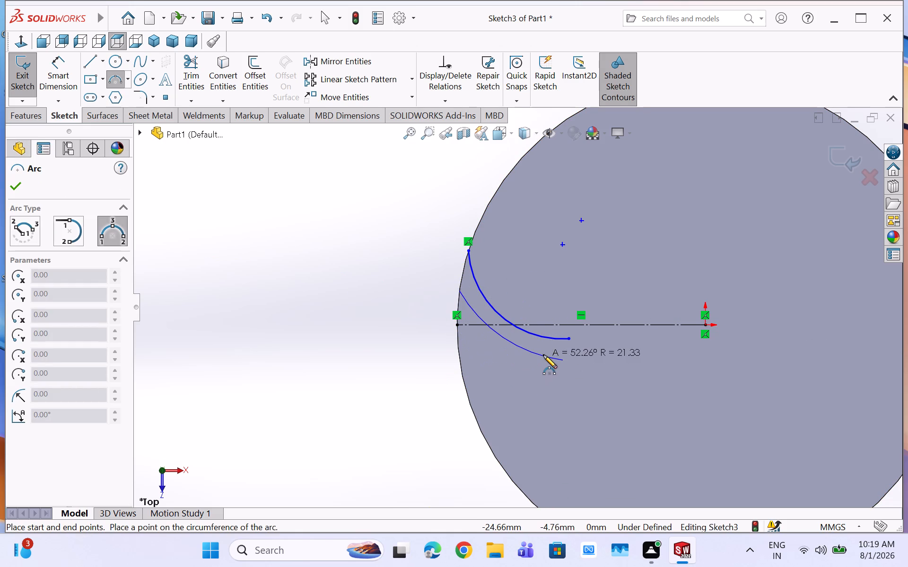
left_click(541, 358)
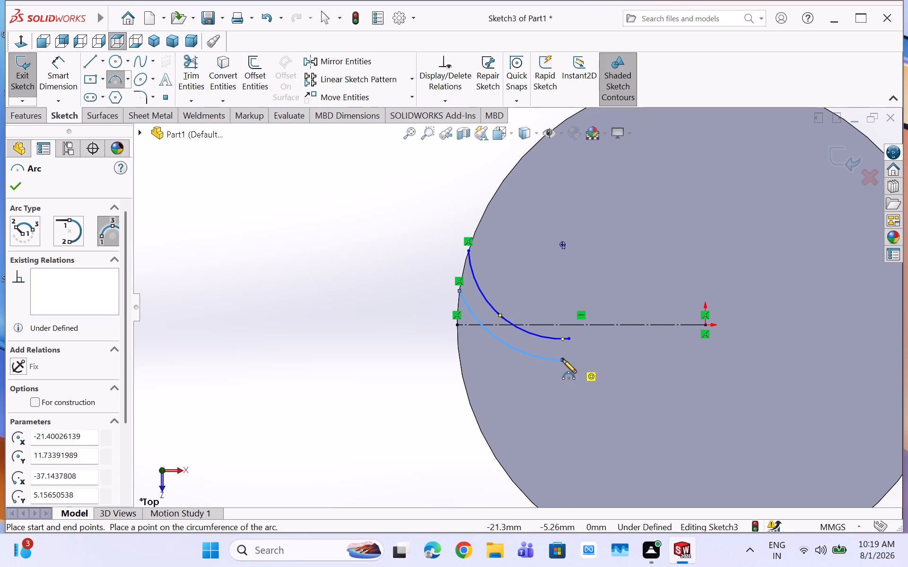
right_click(350, 254)
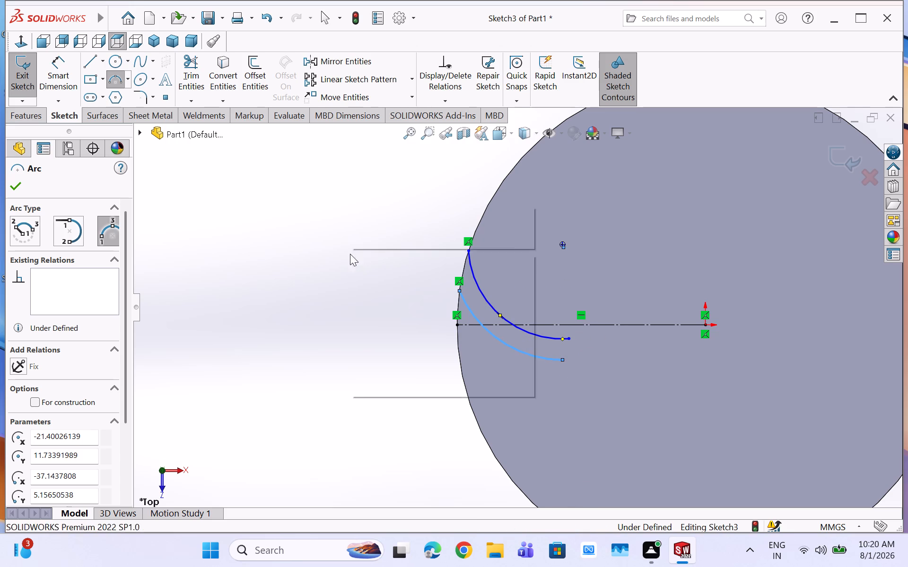
left_click(378, 262)
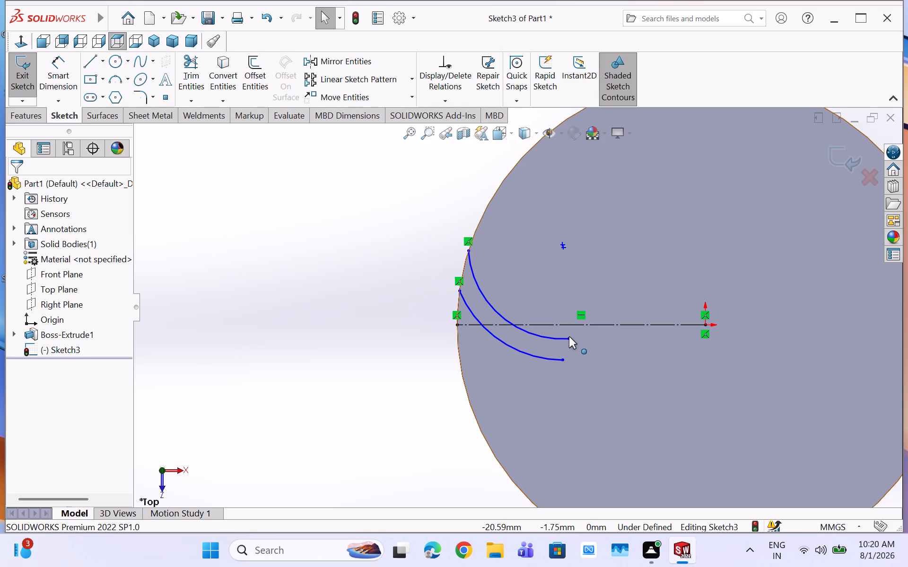
Move the upper arc's inner endpoint to about X -22.66, Y -2.68 mm, shortening the arc.
left_click_drag(569, 339, 551, 343)
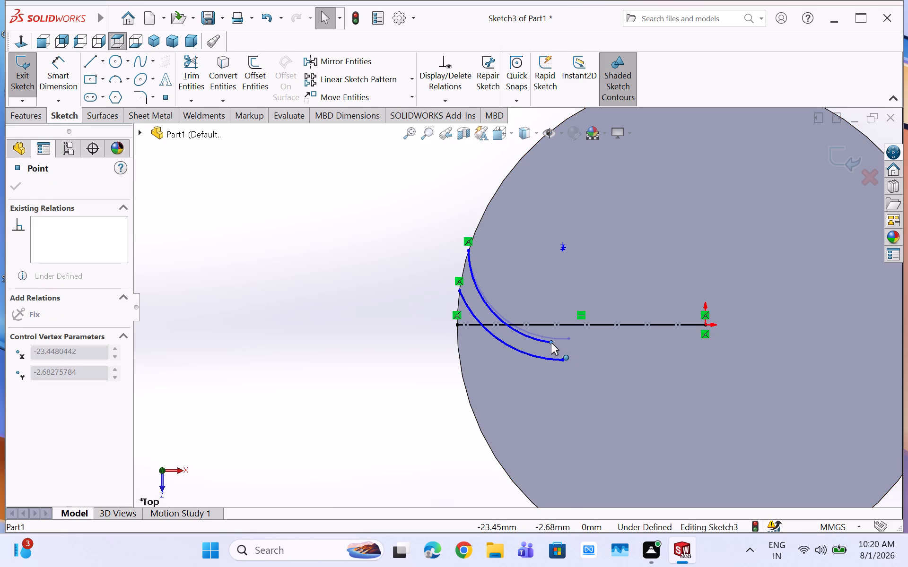
left_click_drag(551, 343, 555, 343)
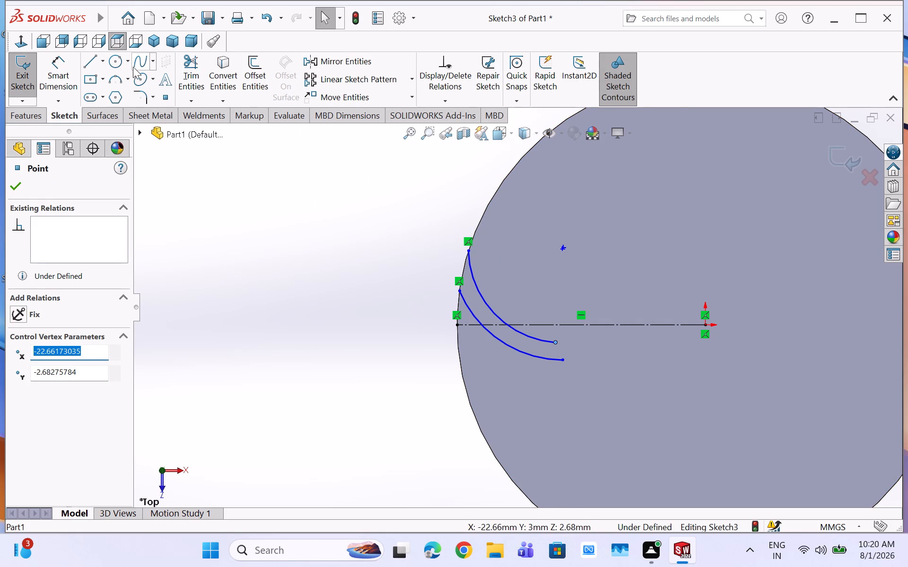
Close the slot's inner end with a line about 2.87 mm long joining the two arcs' inner endpoints.
left_click(95, 60)
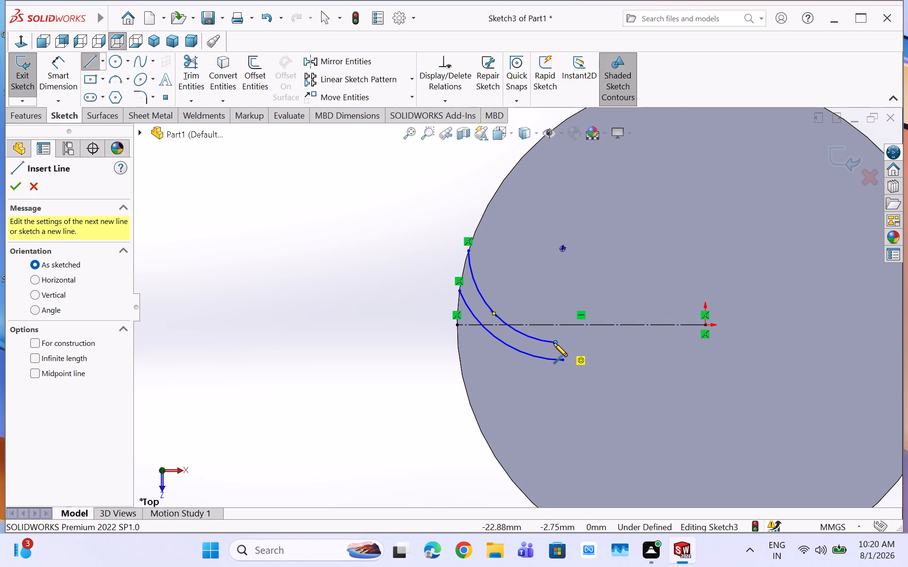
left_click(557, 343)
left_click(562, 361)
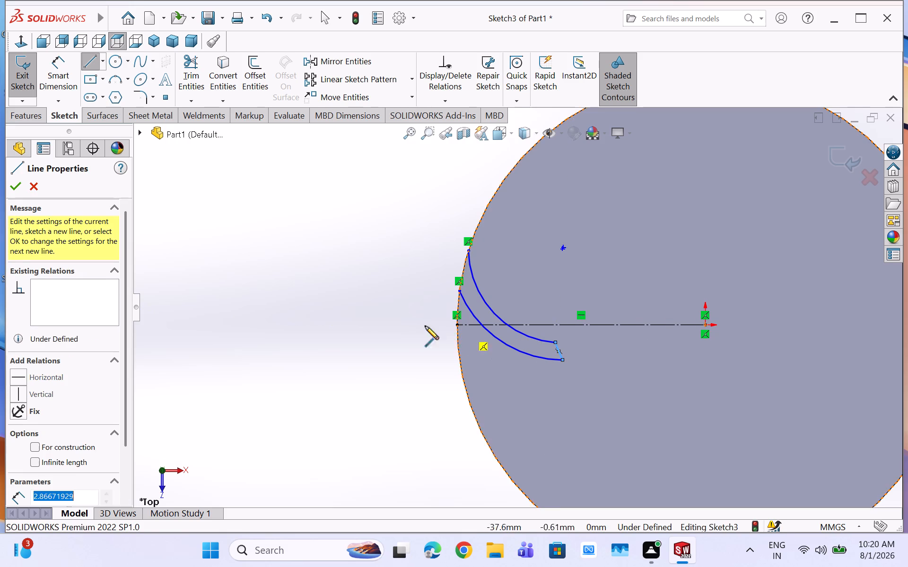
right_click(378, 322)
left_click(409, 326)
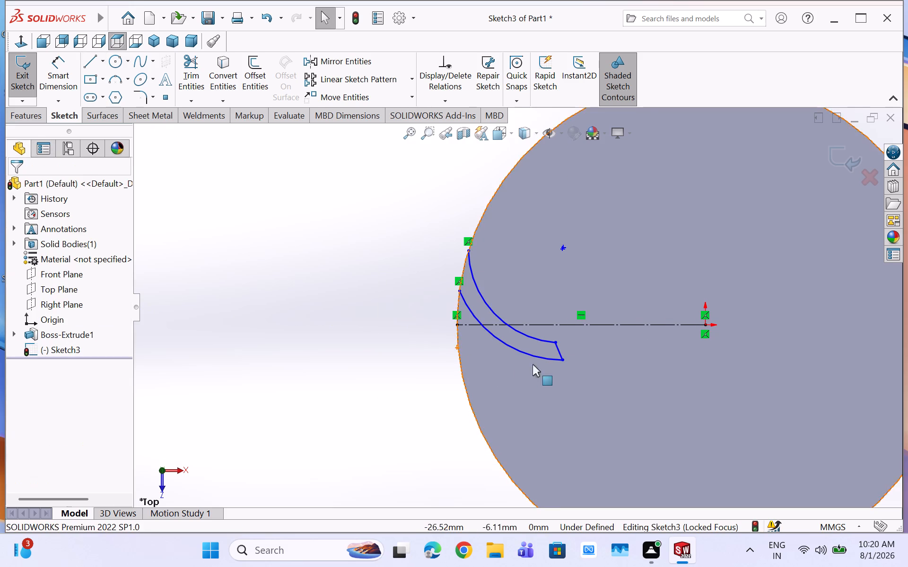
Dimension the lower arc's disc-edge endpoint 3 mm above the construction line.
scroll(556, 348, "down", 1)
scroll(455, 309, "down", 1)
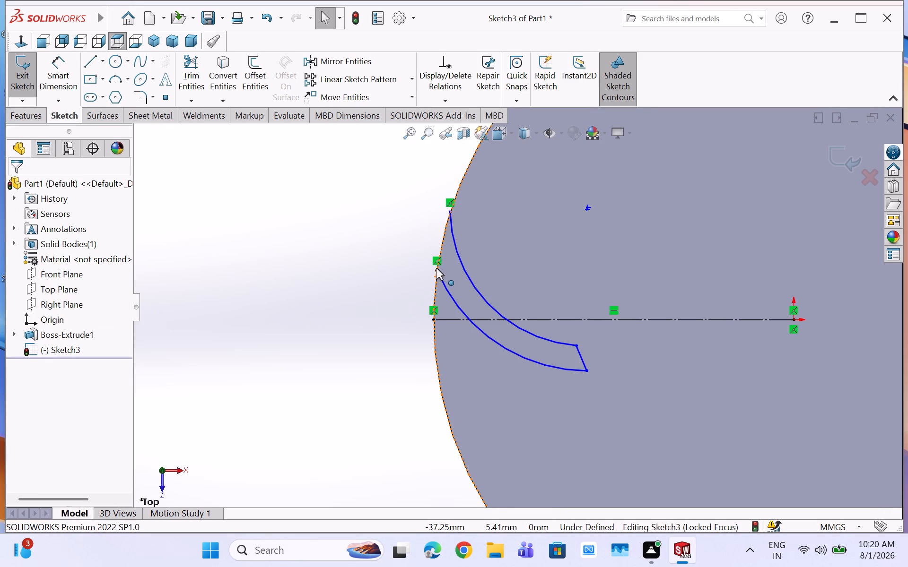
left_click(71, 74)
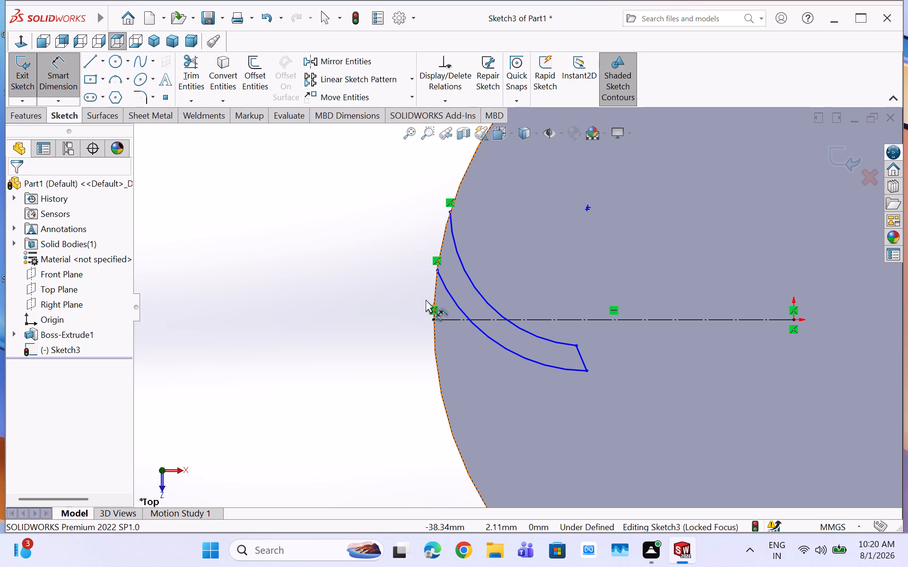
left_click(437, 270)
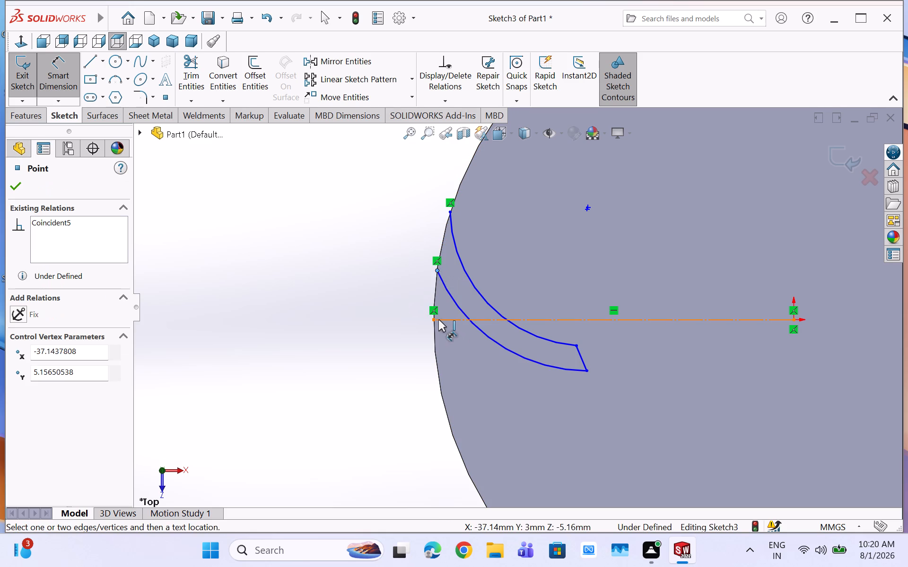
left_click(438, 318)
left_click(402, 297)
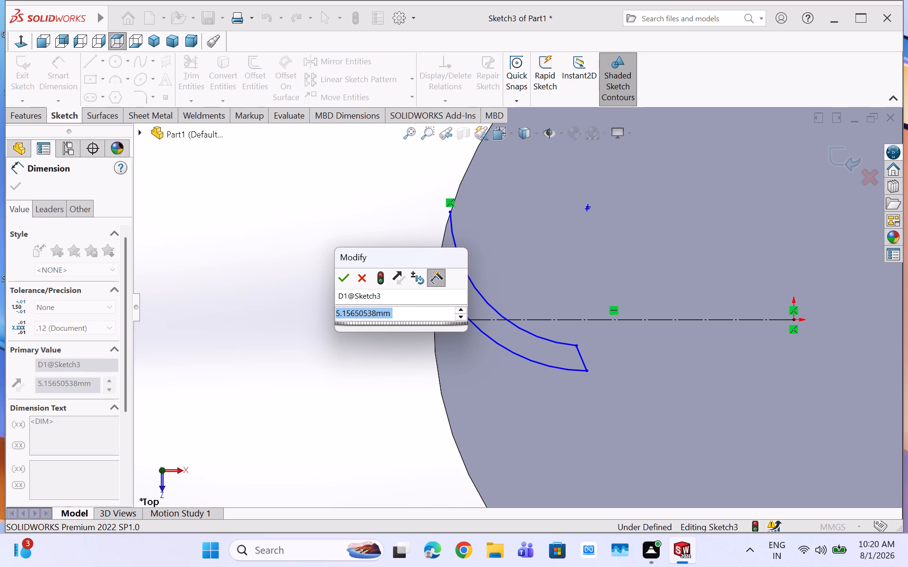
key("3")
key("Return")
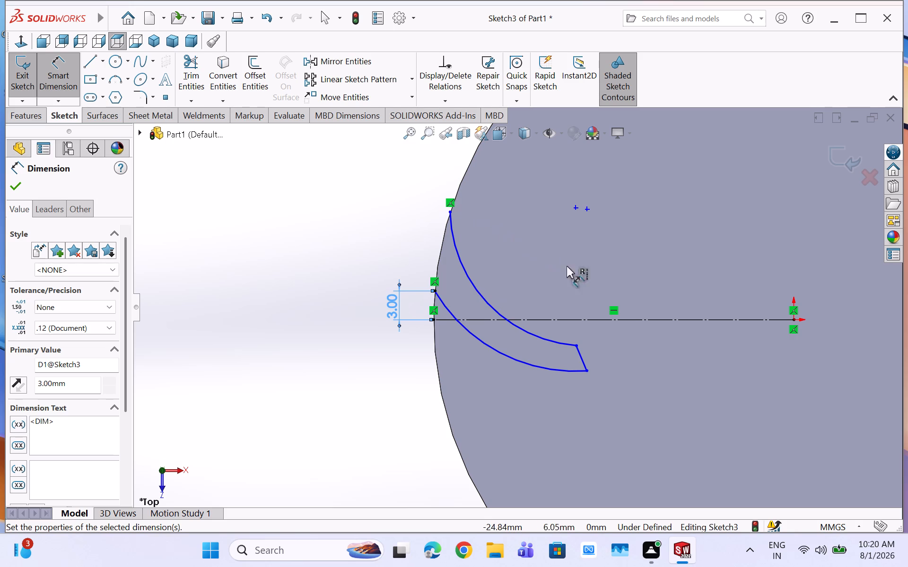
Dimension the upper arc's inner endpoint 3 mm below the construction line.
left_click(575, 345)
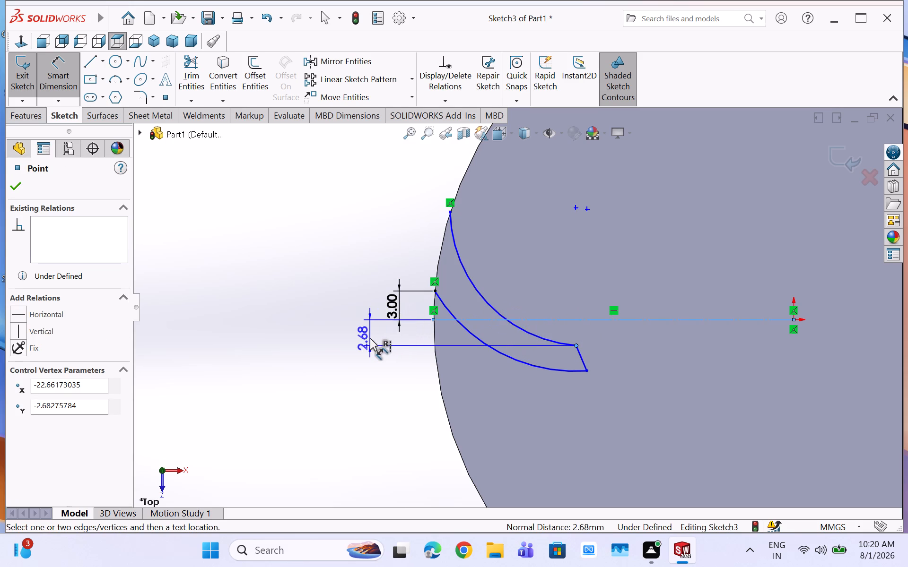
left_click(354, 328)
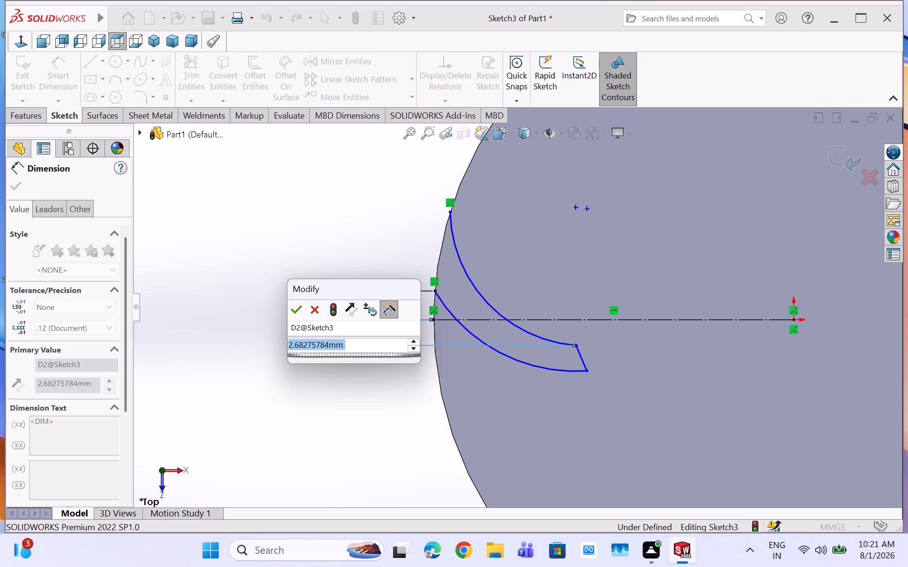
key("3")
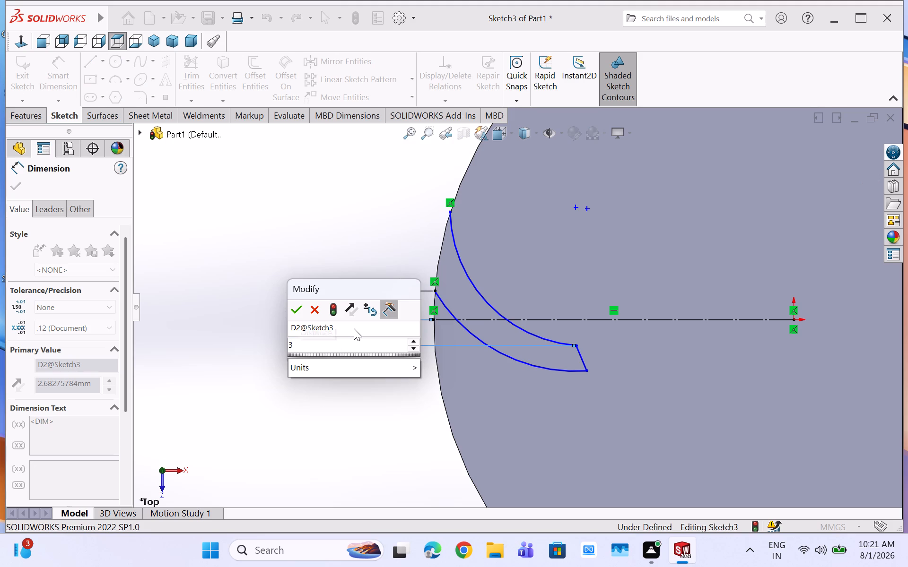
key("Return")
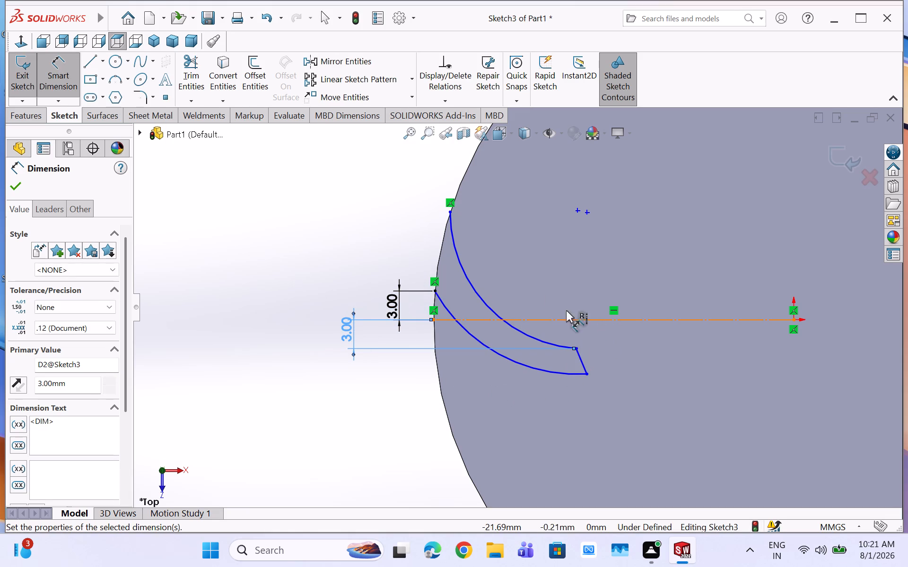
Move the upper arc's outer endpoint down along the disc edge to about 7.6 mm above the construction line.
left_click_drag(449, 210, 448, 245)
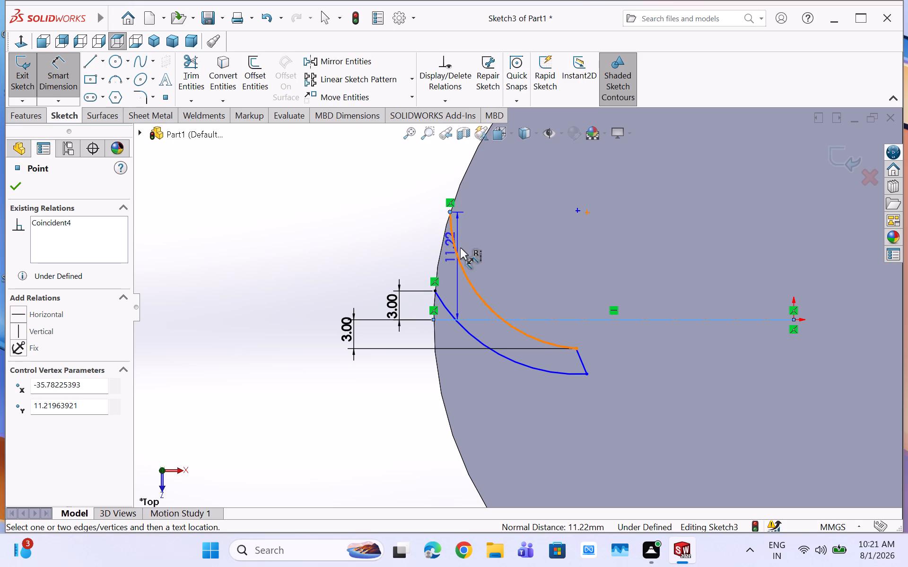
key("Escape")
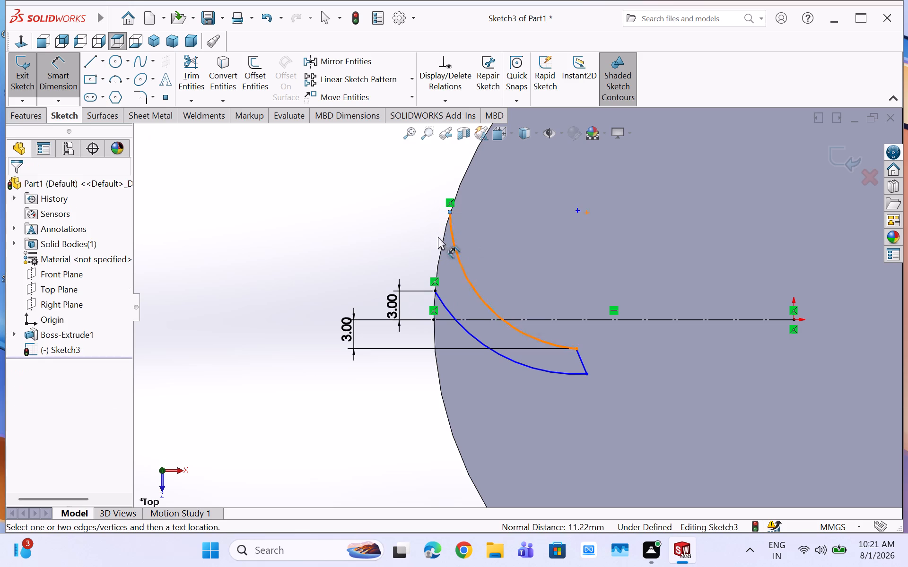
left_click(53, 80)
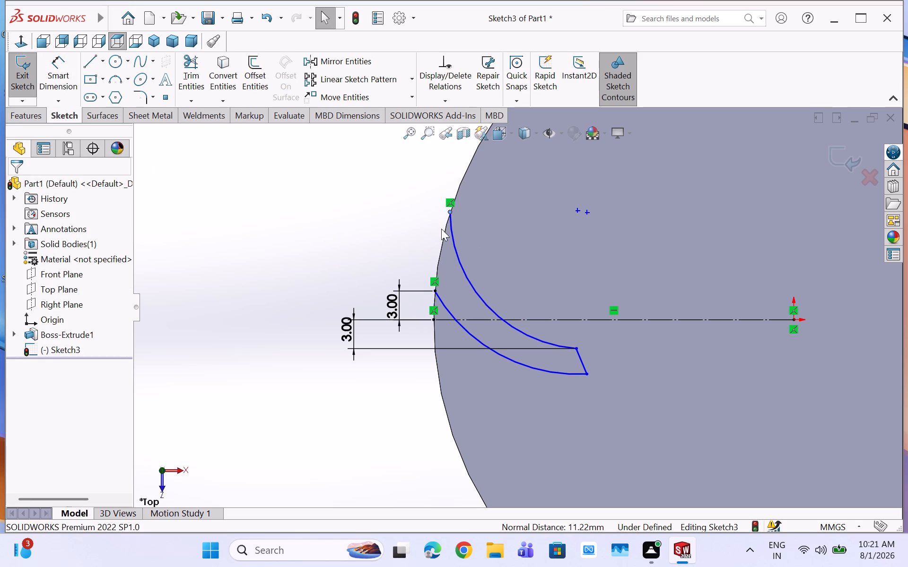
left_click_drag(448, 209, 441, 254)
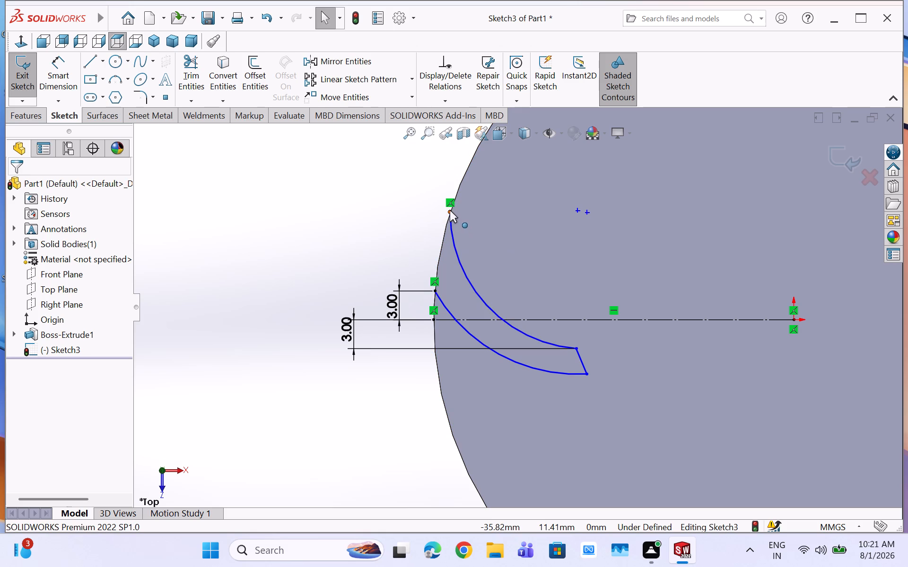
left_click_drag(450, 210, 451, 256)
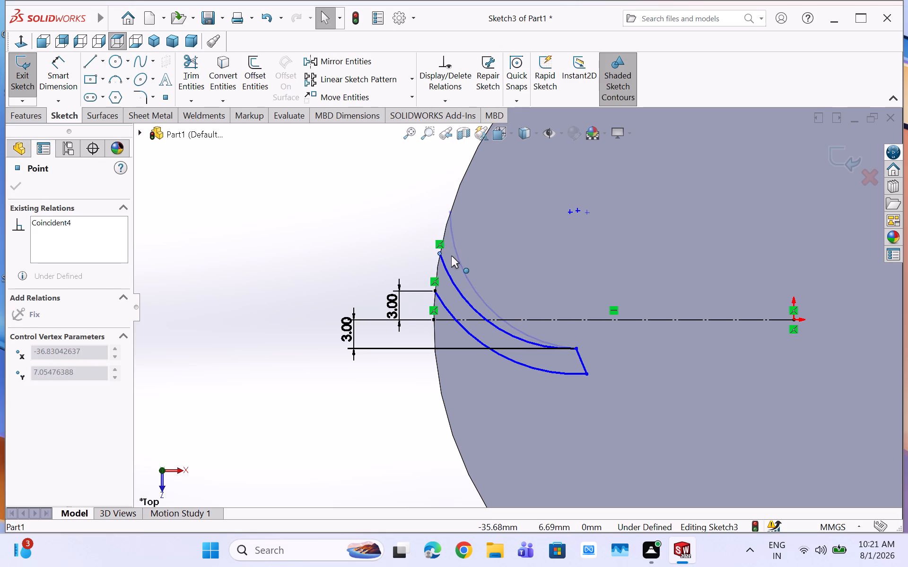
left_click_drag(451, 256, 455, 250)
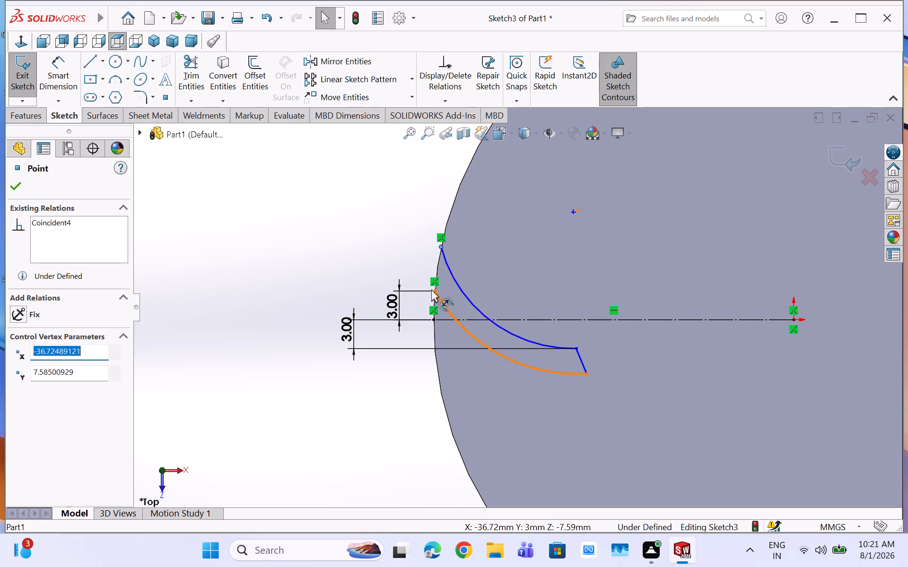
Dimension the vertical distance between the two arcs' disc-edge endpoints as 3 mm.
scroll(431, 283, "down", 4)
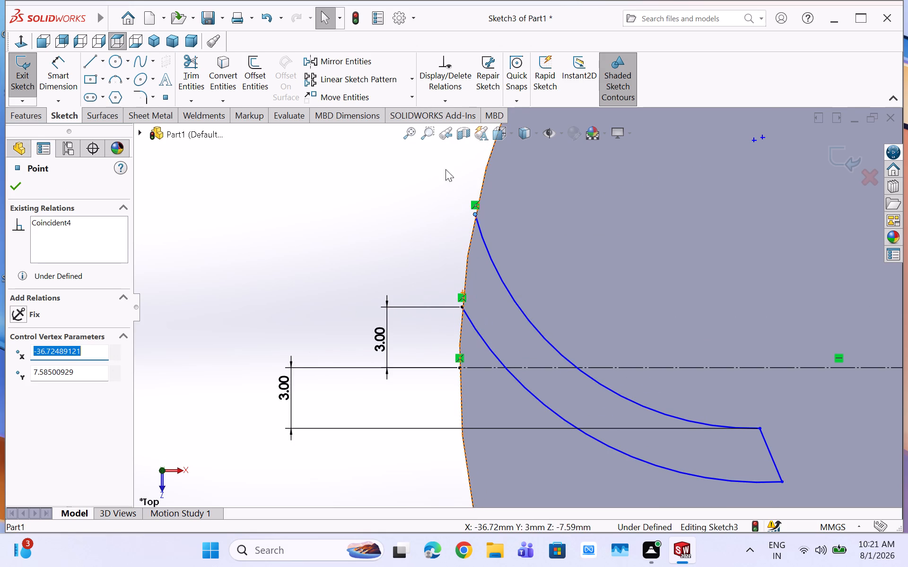
scroll(501, 337, "up", 2)
scroll(555, 389, "up", 1)
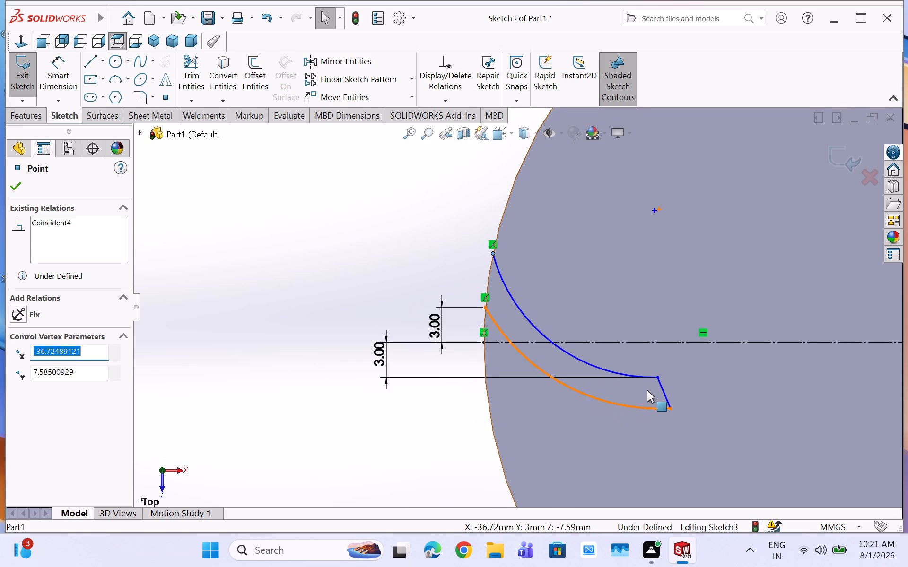
scroll(647, 390, "down", 1)
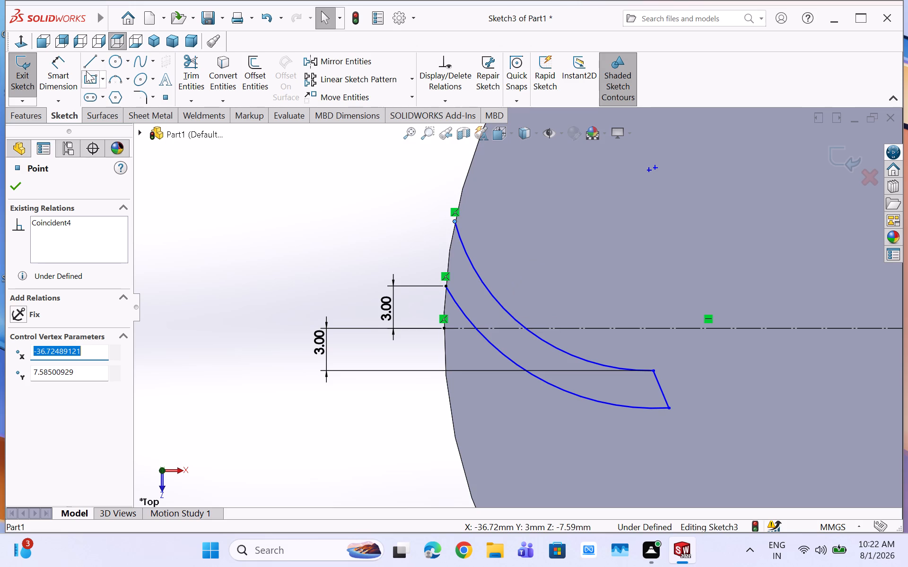
left_click(58, 65)
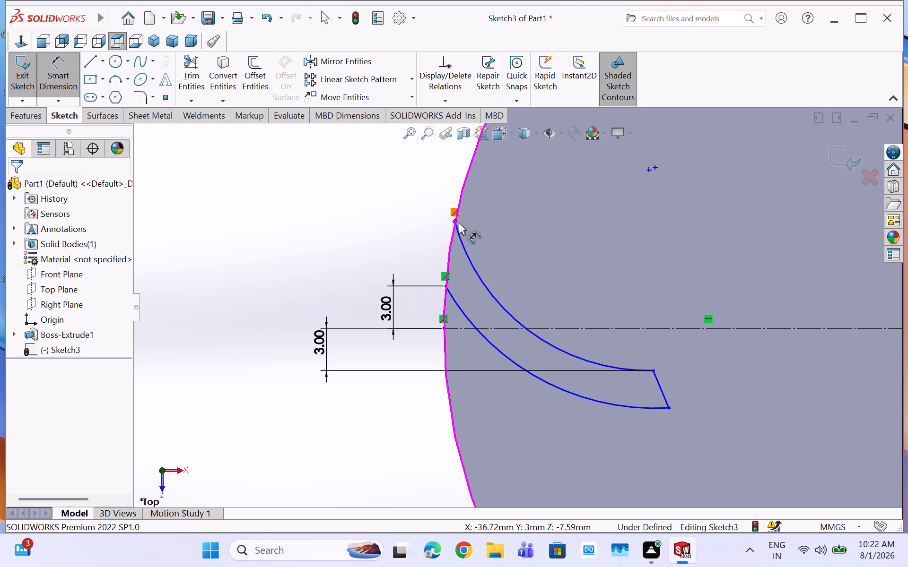
left_click(454, 222)
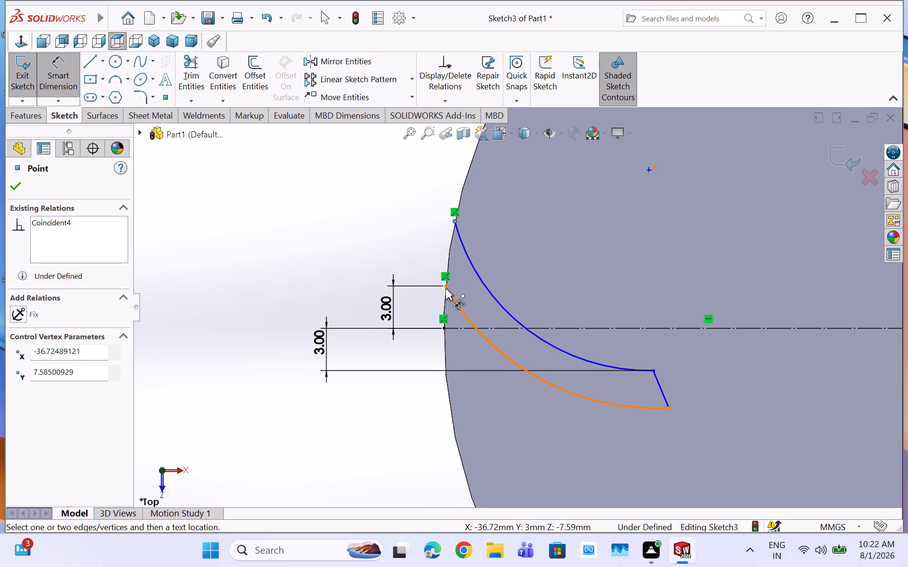
left_click(445, 288)
left_click(404, 247)
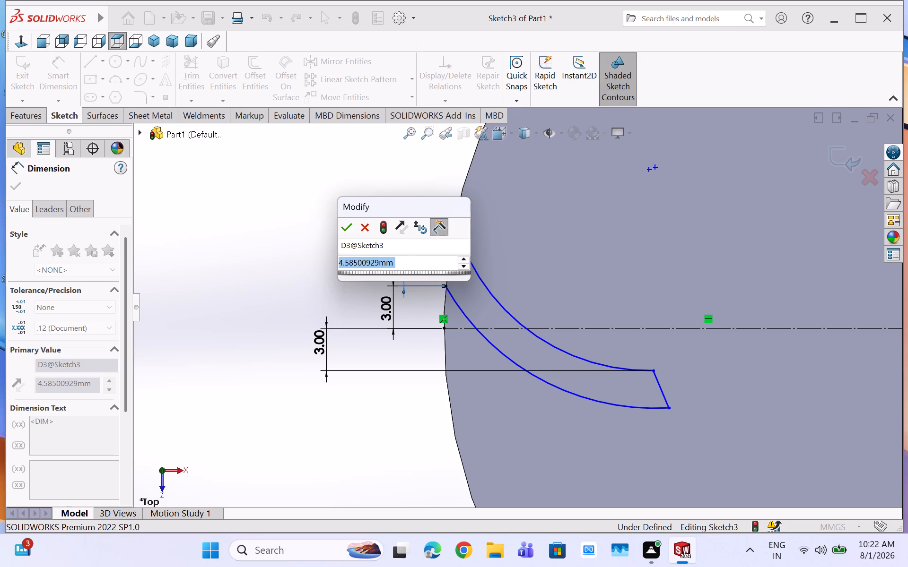
key("3")
key("Return")
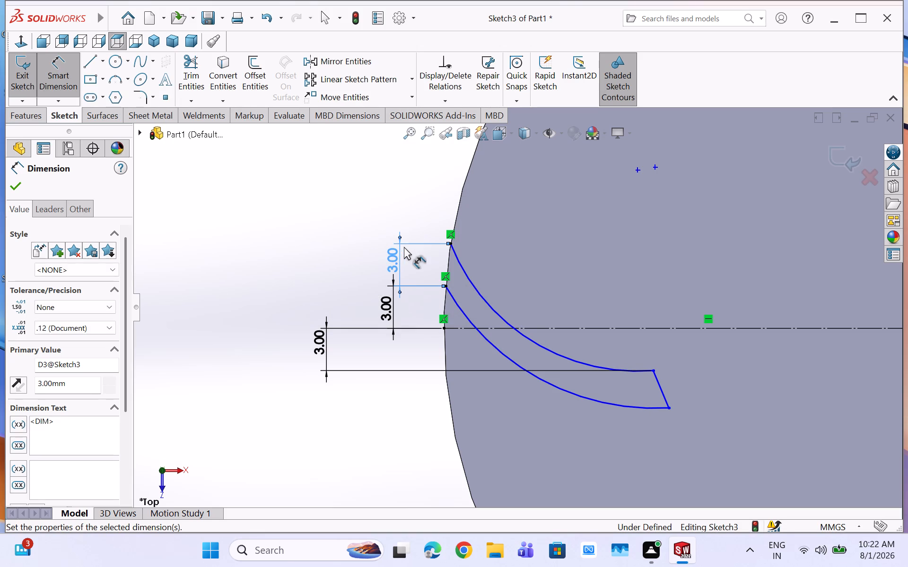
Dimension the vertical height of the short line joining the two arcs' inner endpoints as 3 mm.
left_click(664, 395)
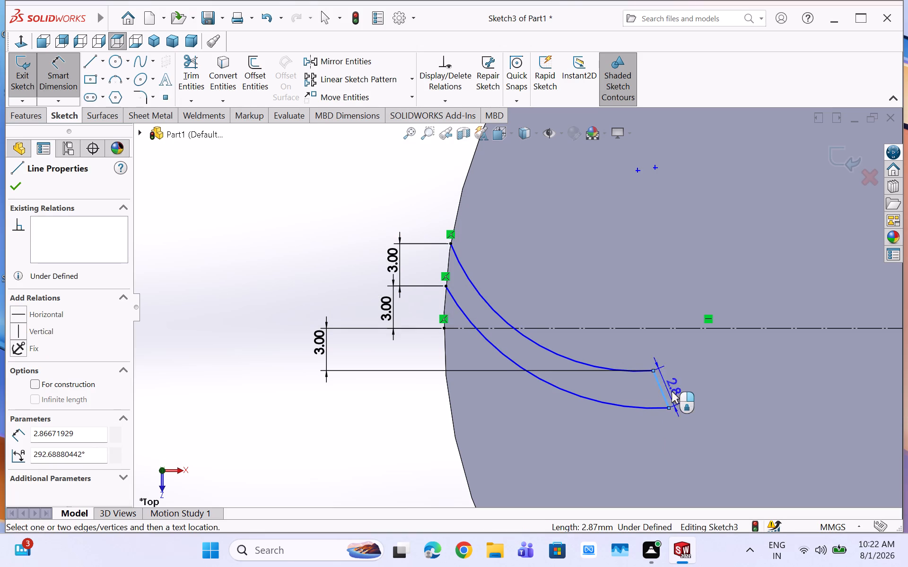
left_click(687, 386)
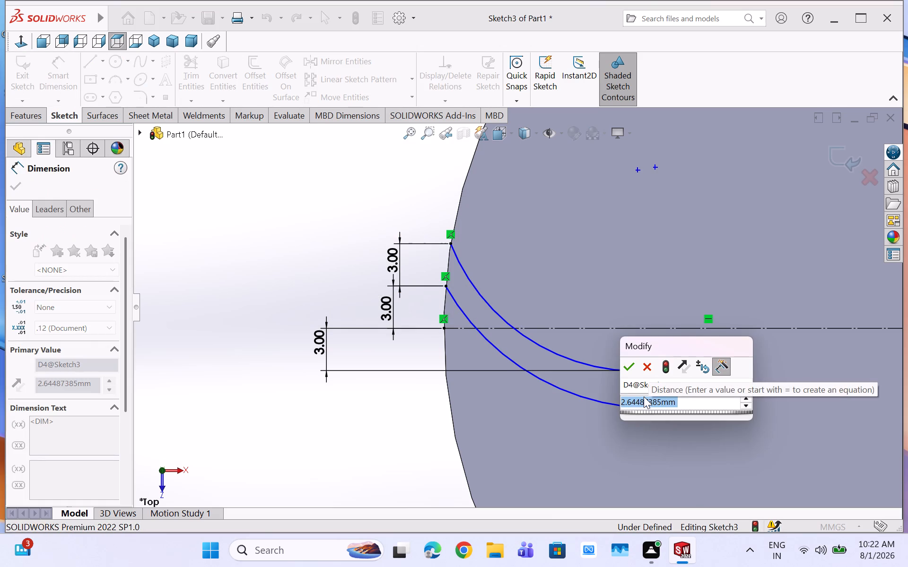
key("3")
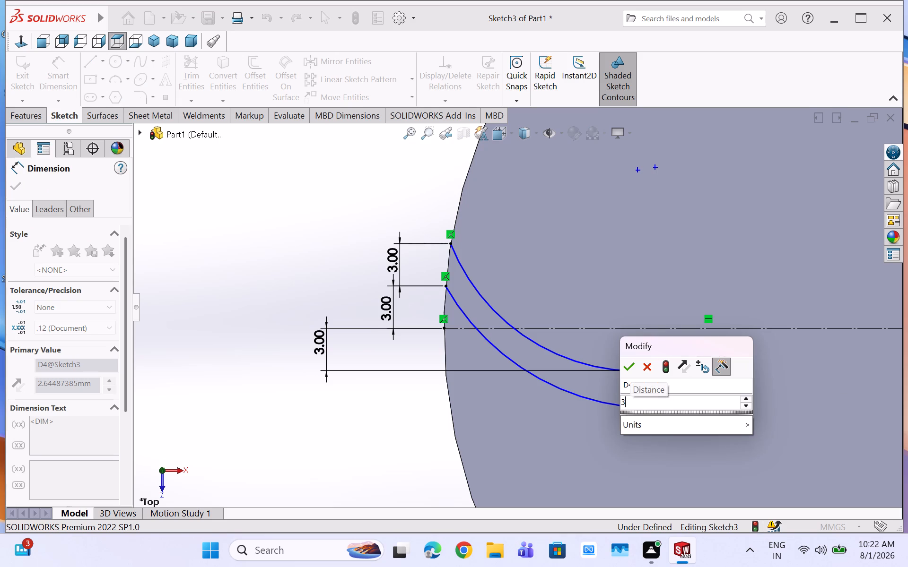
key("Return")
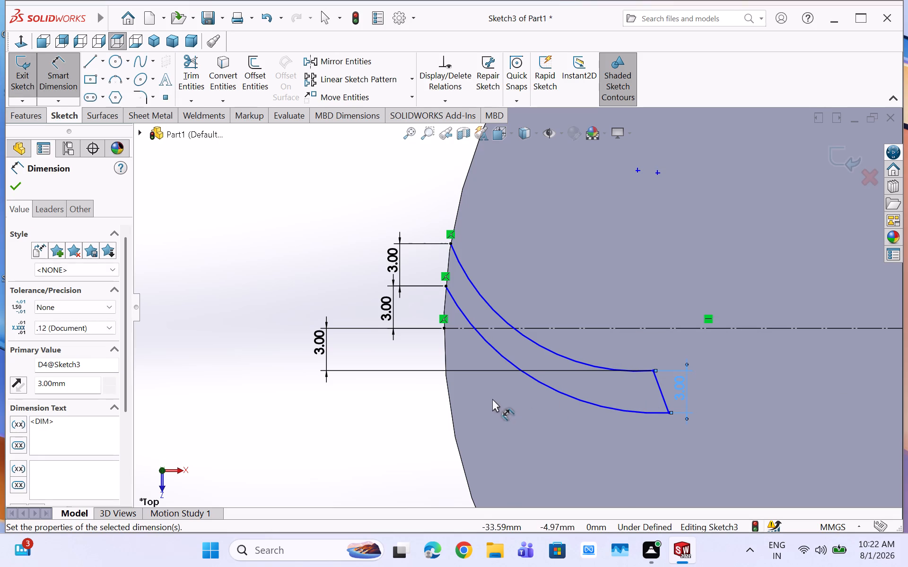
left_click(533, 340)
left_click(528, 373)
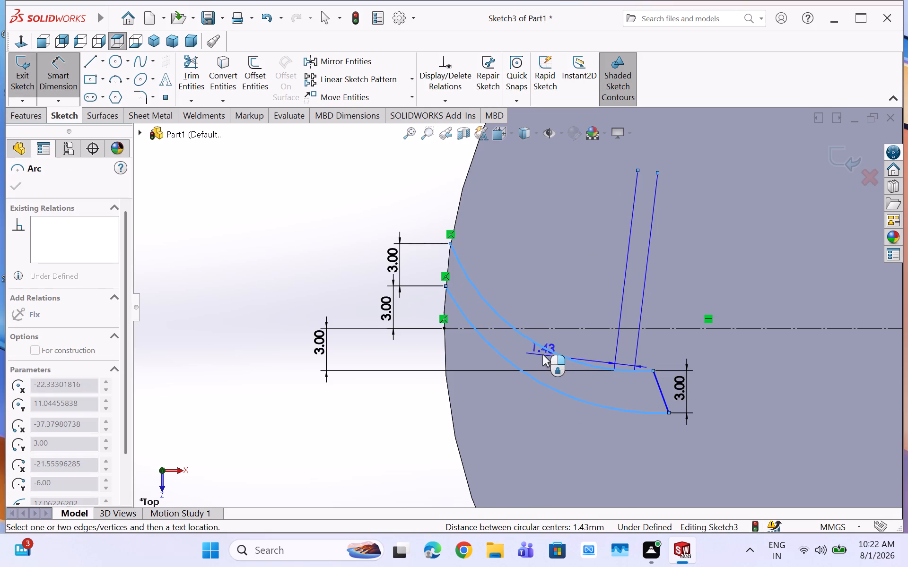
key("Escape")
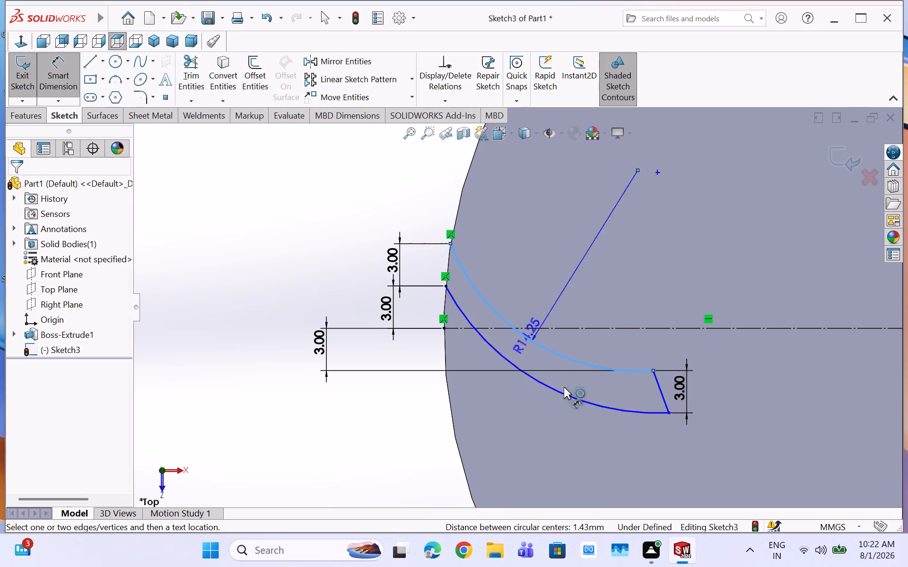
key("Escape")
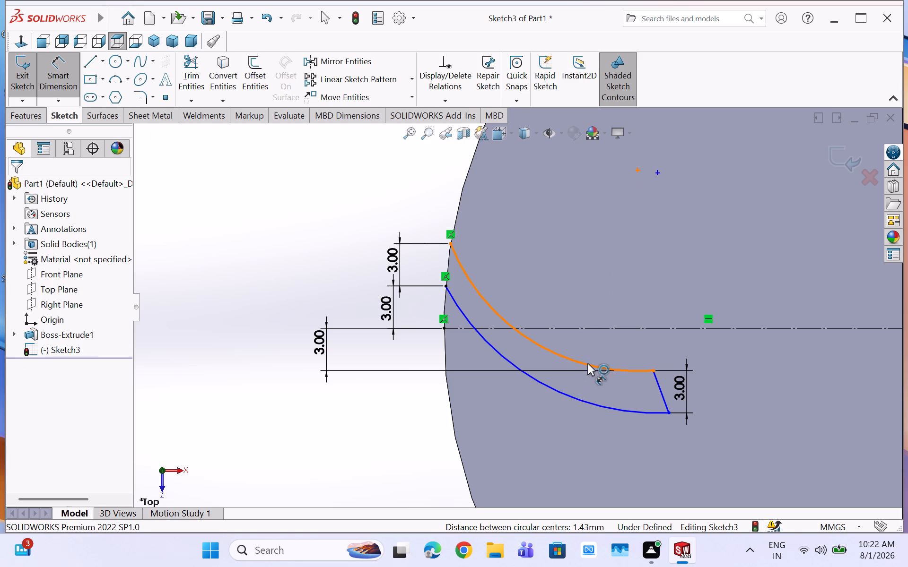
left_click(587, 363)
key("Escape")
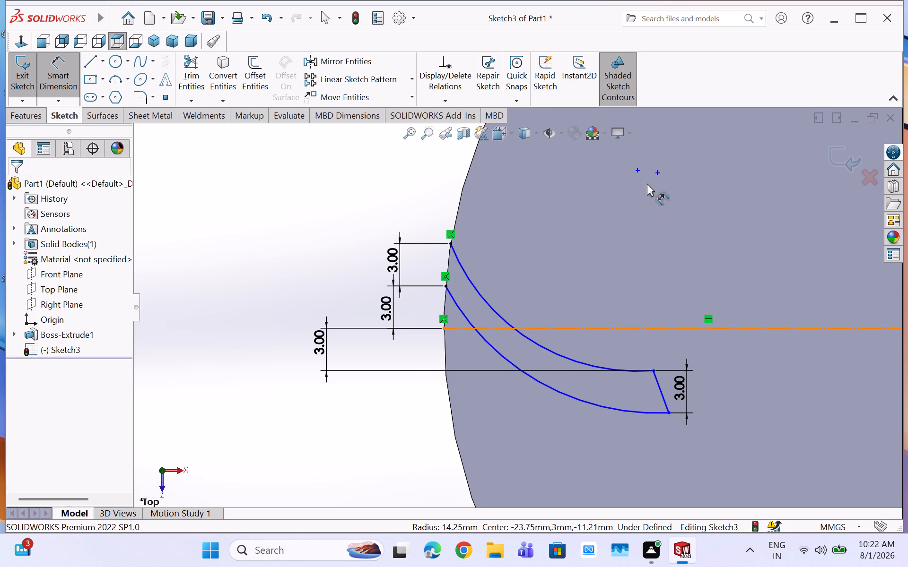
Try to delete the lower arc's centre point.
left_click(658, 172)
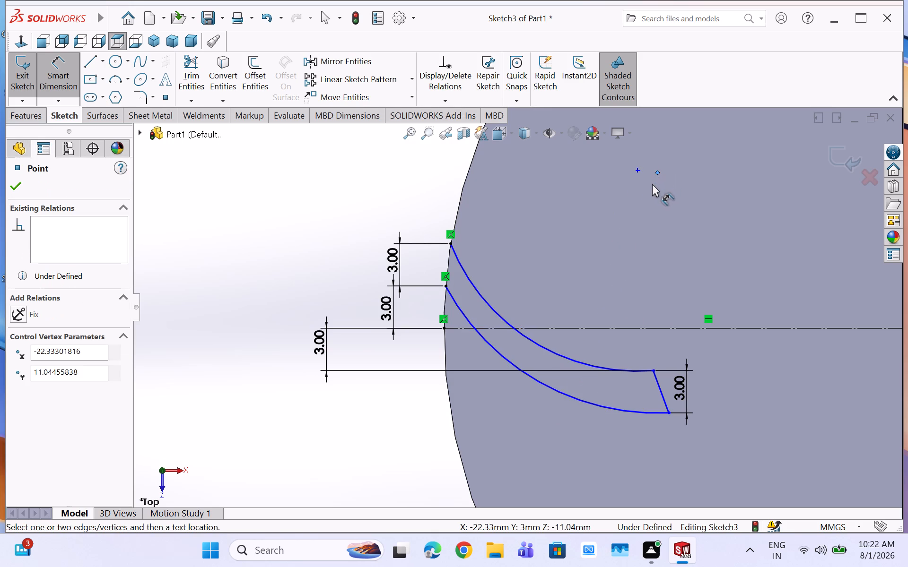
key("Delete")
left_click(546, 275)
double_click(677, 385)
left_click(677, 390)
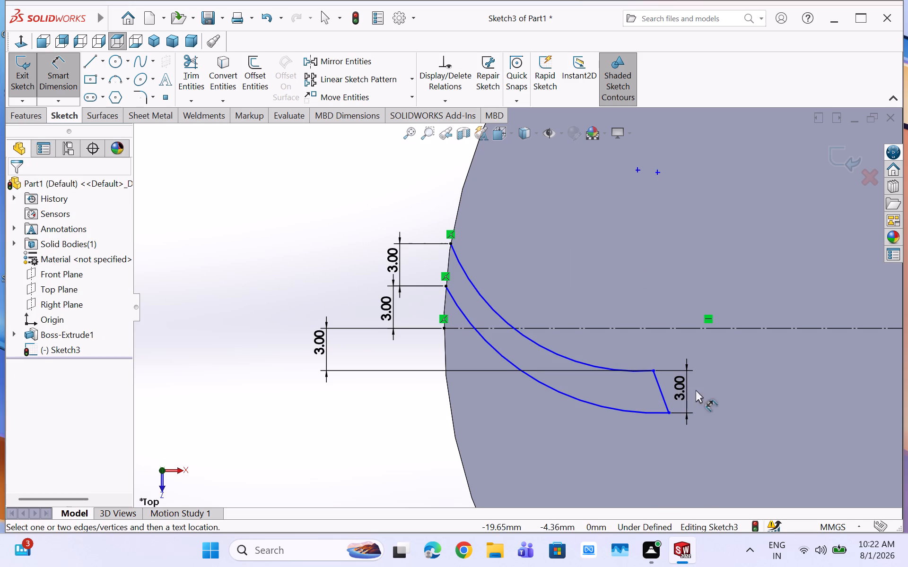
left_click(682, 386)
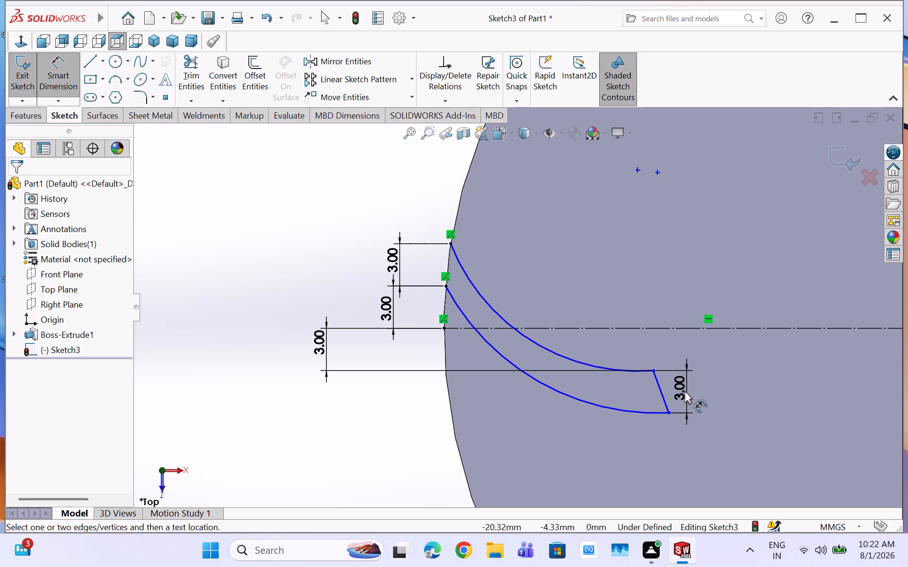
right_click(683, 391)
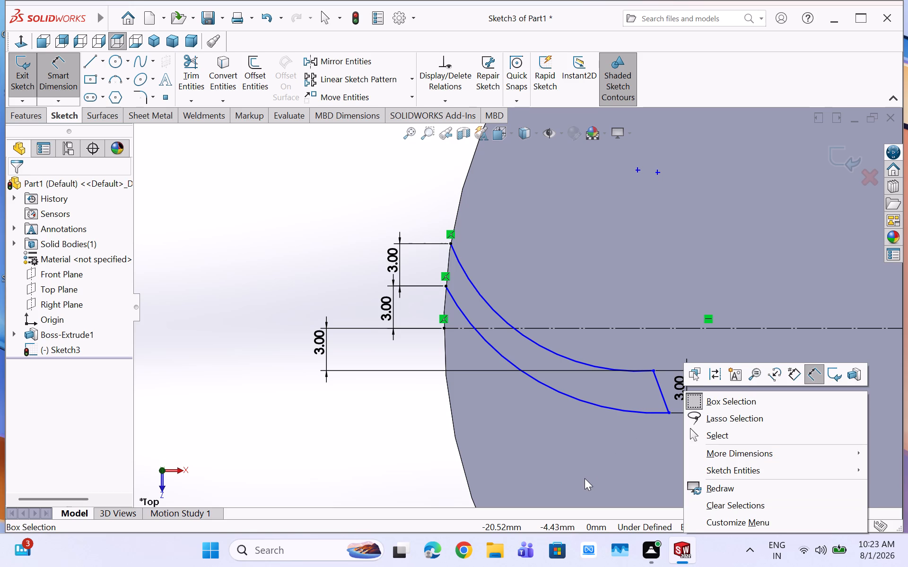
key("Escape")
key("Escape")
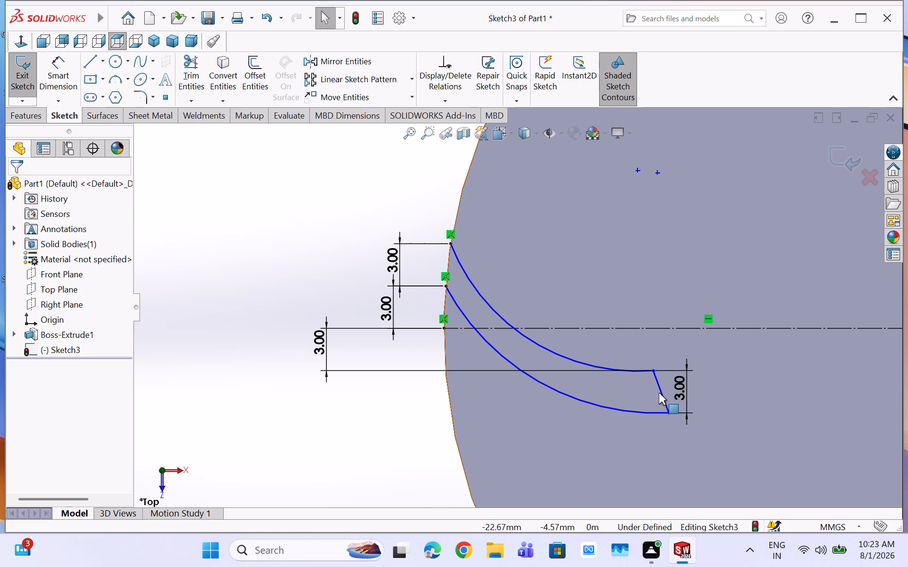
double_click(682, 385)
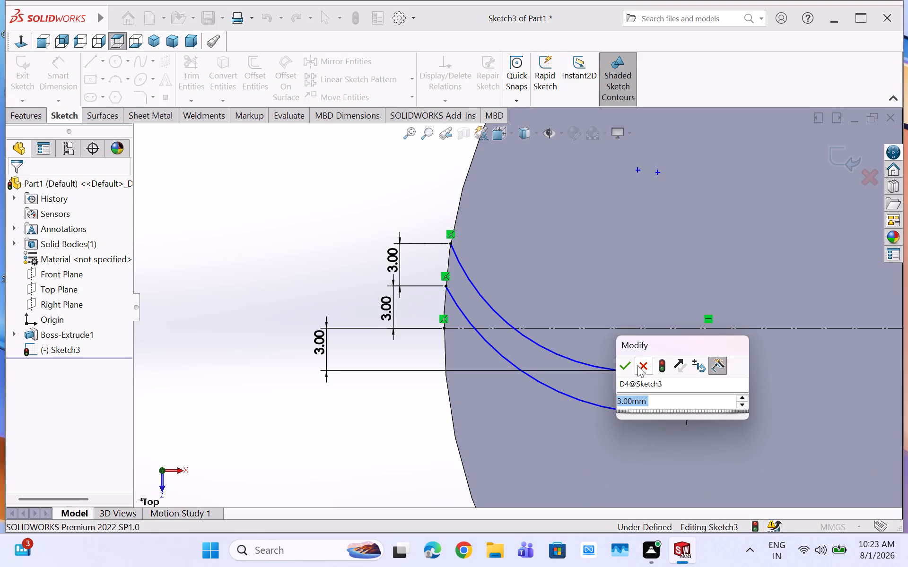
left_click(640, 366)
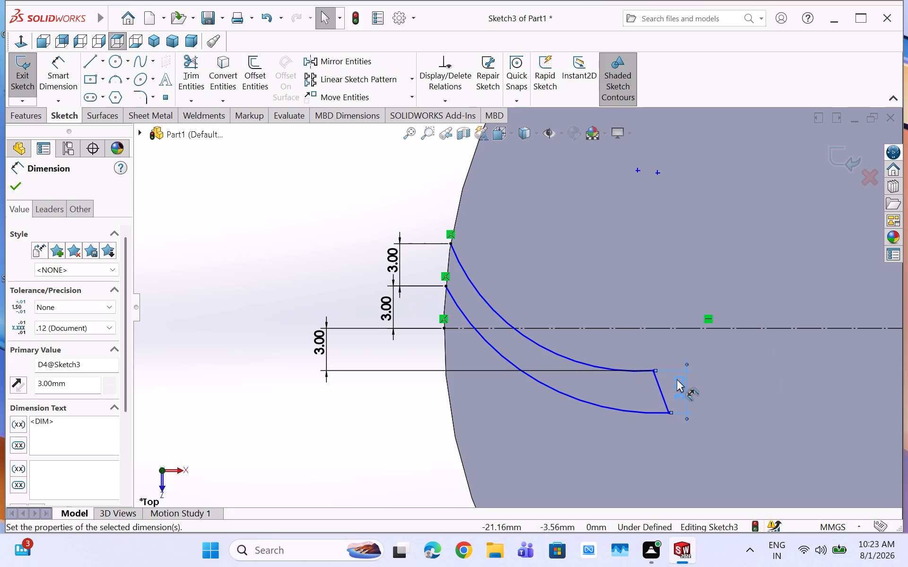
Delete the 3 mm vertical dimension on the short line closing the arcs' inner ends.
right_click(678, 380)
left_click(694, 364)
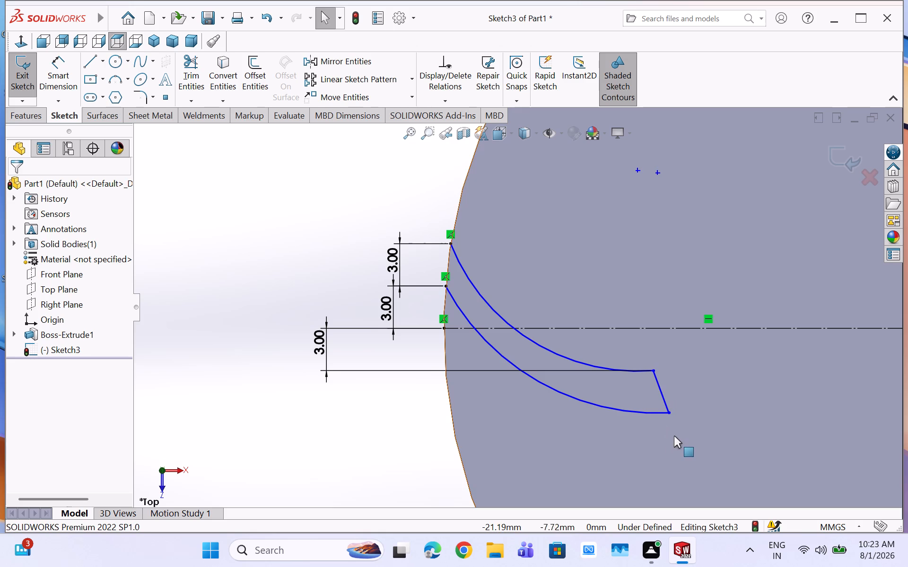
Move the lower arc's inner endpoint up to about 4.6 mm below the construction line.
left_click_drag(671, 413, 665, 399)
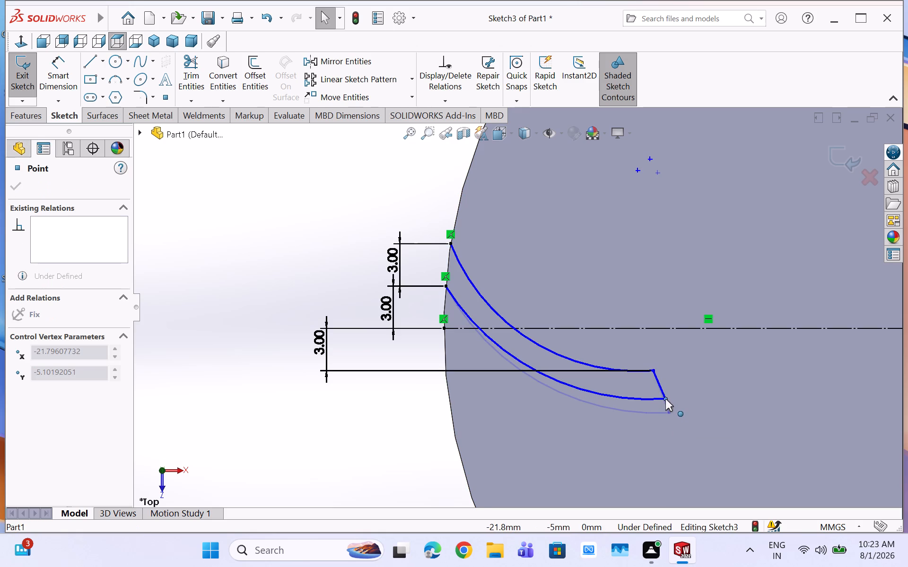
left_click_drag(665, 399, 664, 393)
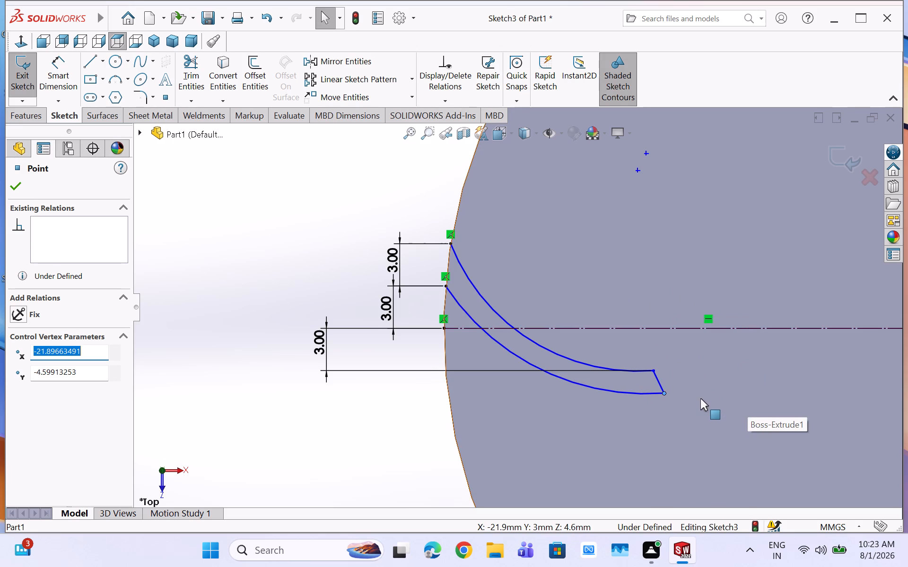
Dimension the vertical height of the short line joining the two arcs' inner endpoints as 1.5 mm.
left_click(659, 383)
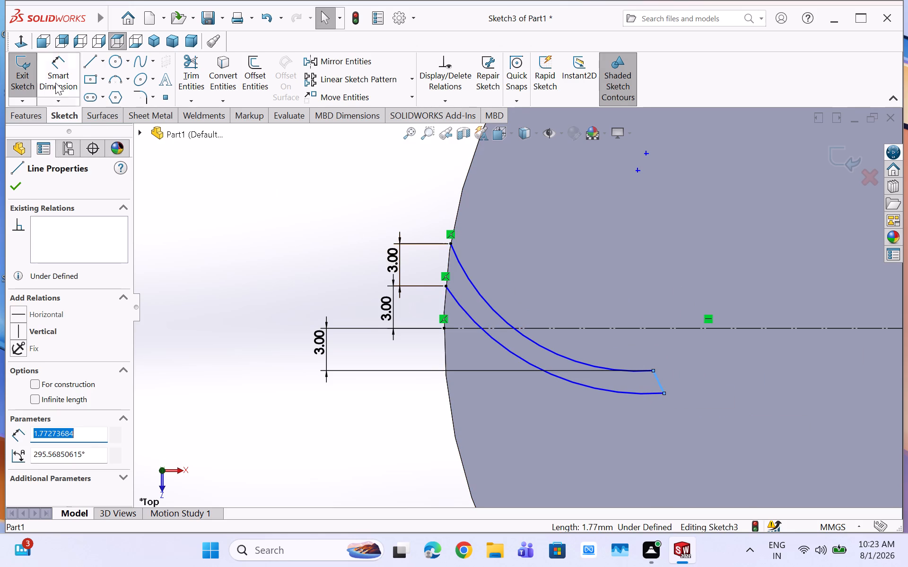
left_click(52, 63)
left_click_drag(658, 382, 663, 381)
left_click(674, 376)
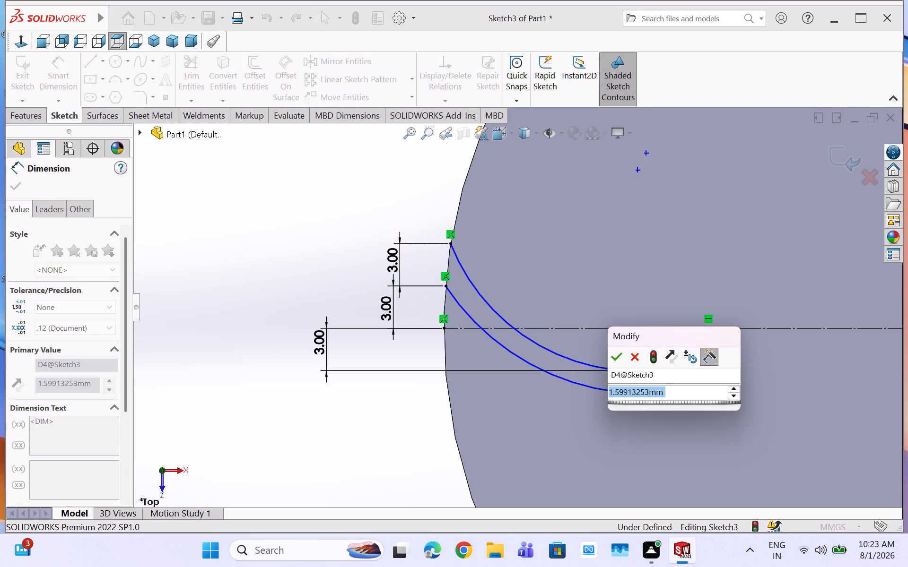
key("1")
type(".5")
key("Return")
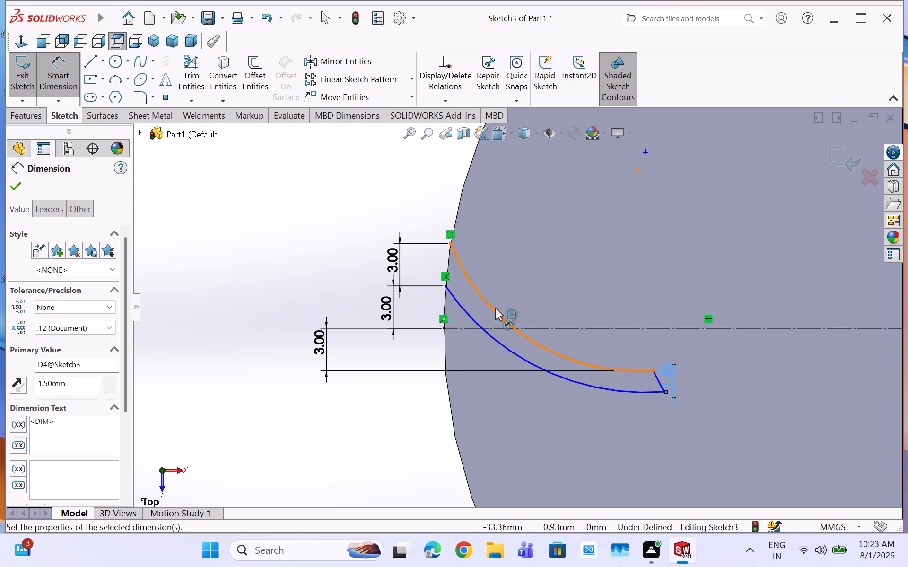
scroll(452, 259, "down", 5)
scroll(495, 336, "up", 2)
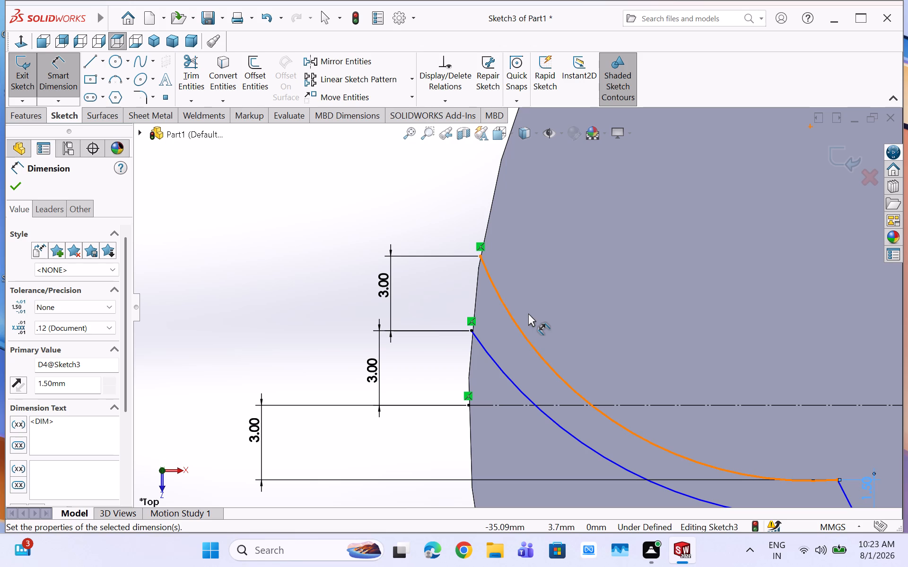
scroll(596, 413, "up", 2)
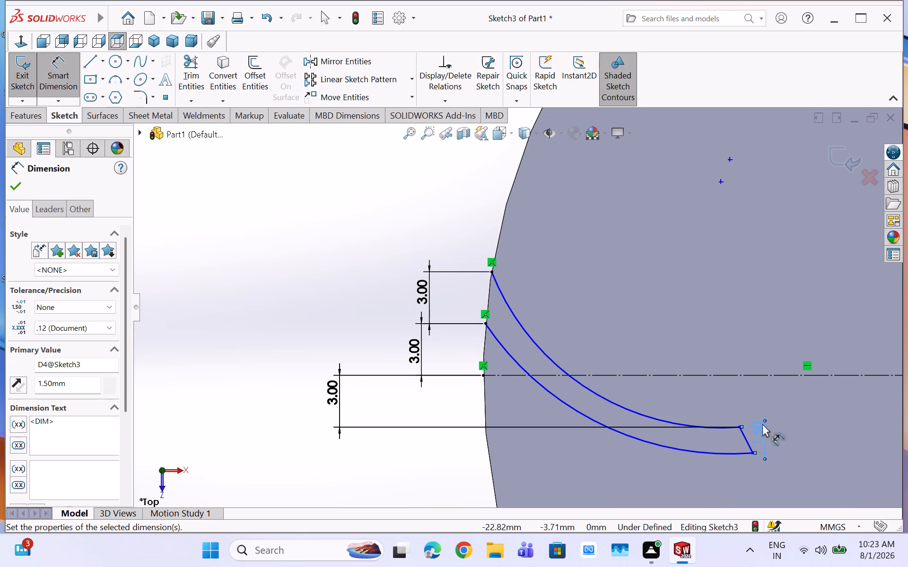
scroll(684, 348, "down", 1)
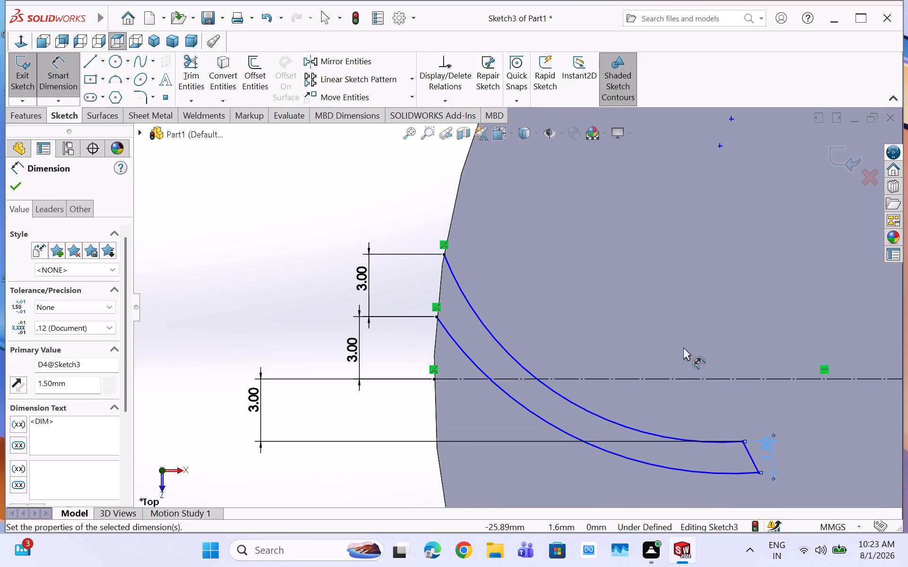
scroll(678, 365, "up", 4)
scroll(636, 362, "down", 3)
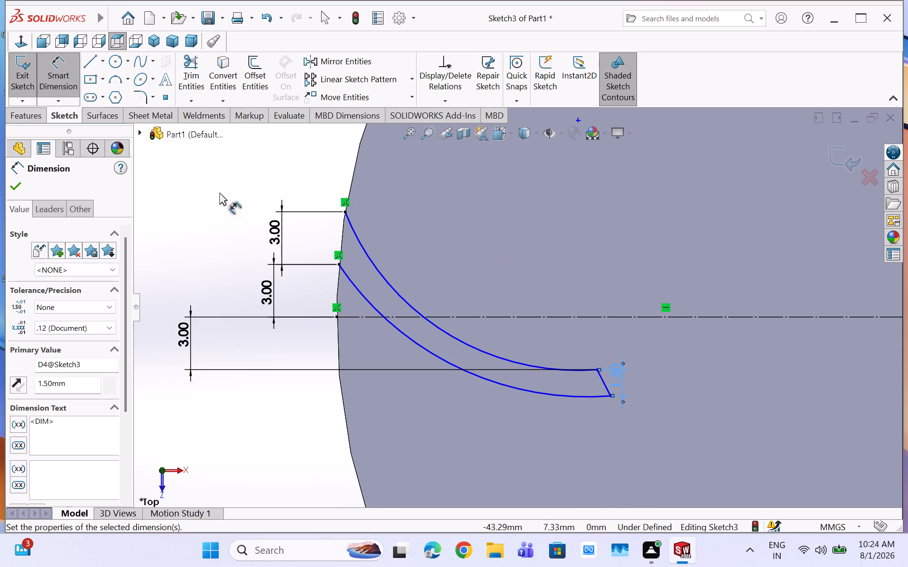
left_click(18, 180)
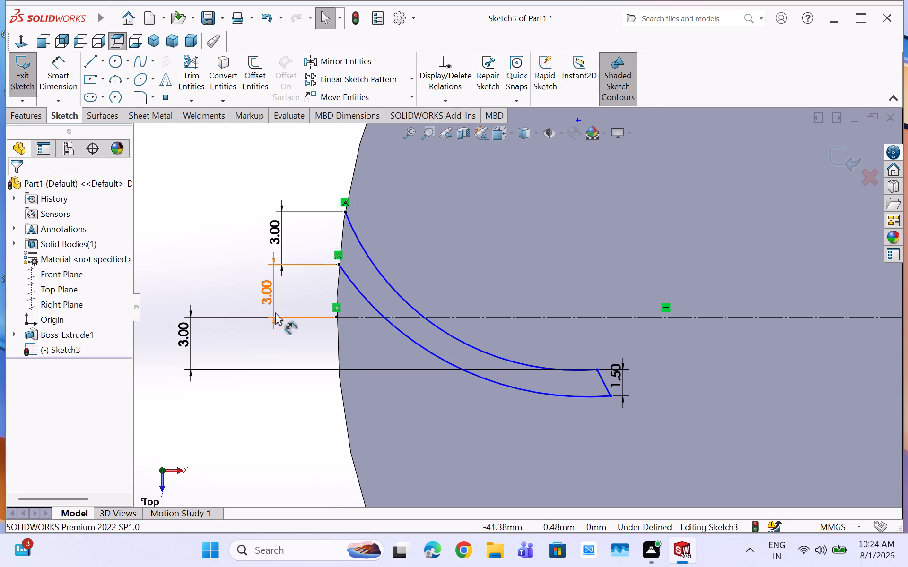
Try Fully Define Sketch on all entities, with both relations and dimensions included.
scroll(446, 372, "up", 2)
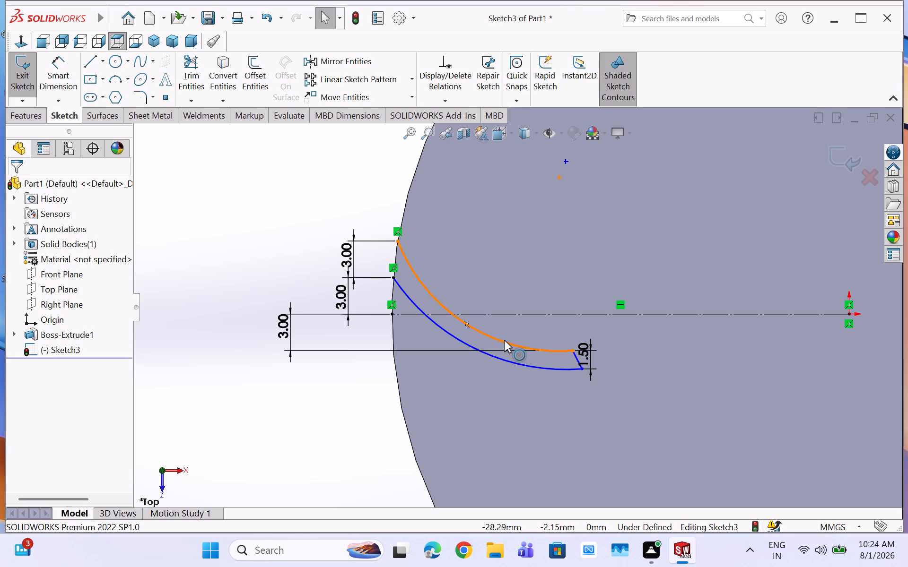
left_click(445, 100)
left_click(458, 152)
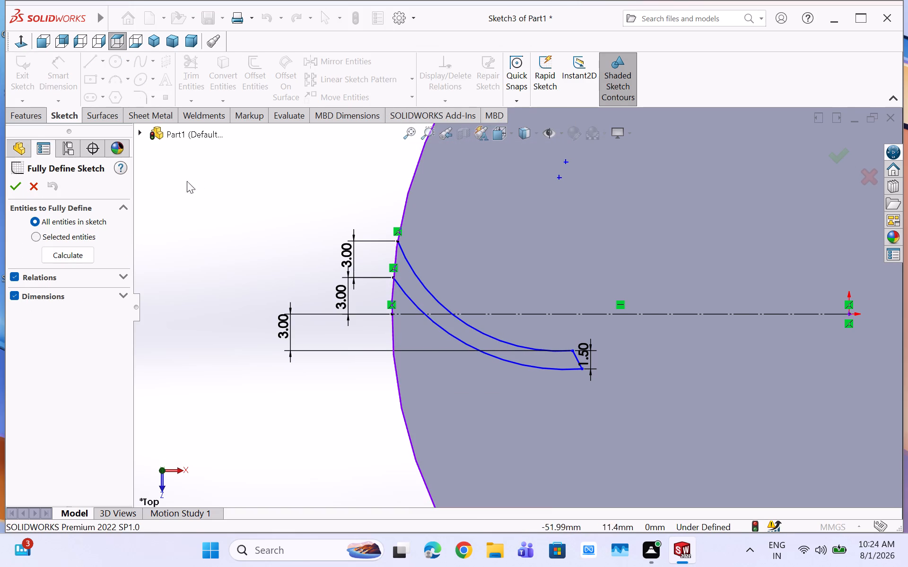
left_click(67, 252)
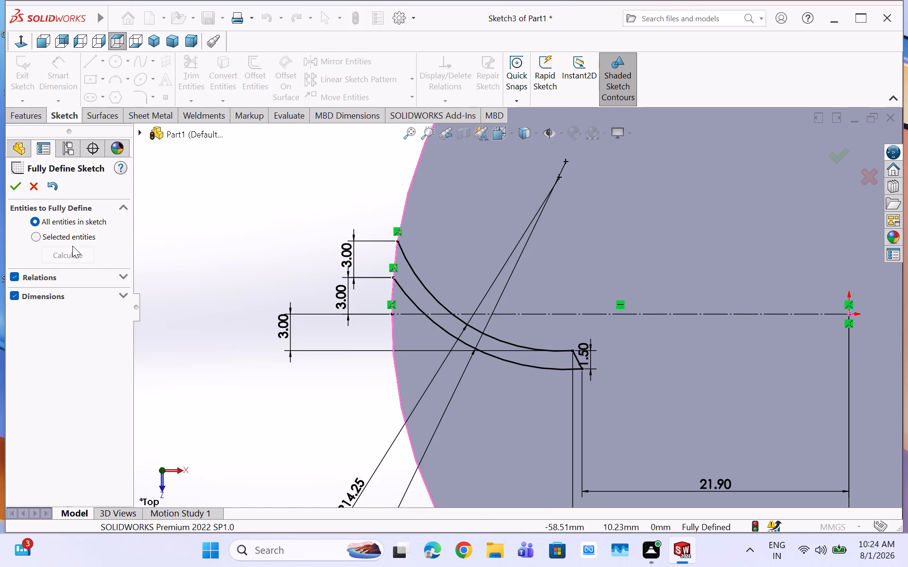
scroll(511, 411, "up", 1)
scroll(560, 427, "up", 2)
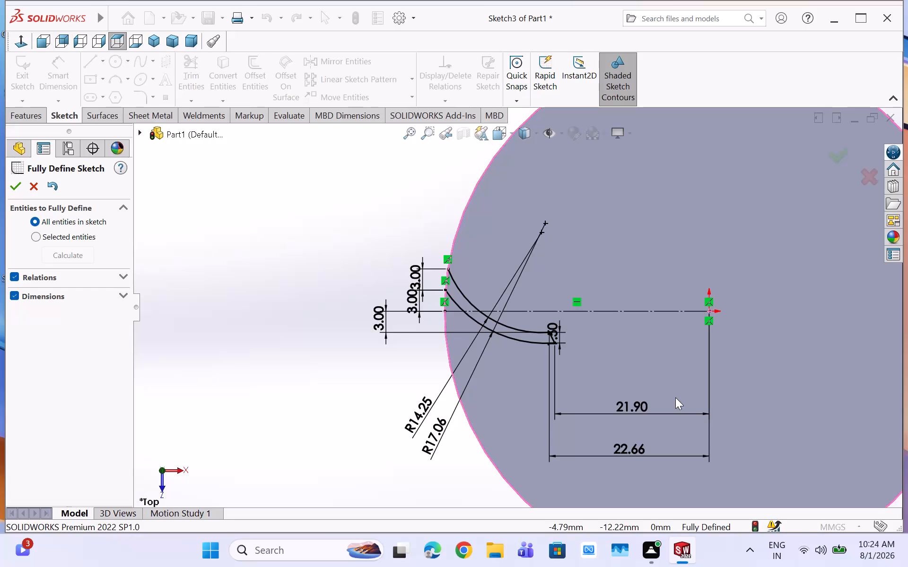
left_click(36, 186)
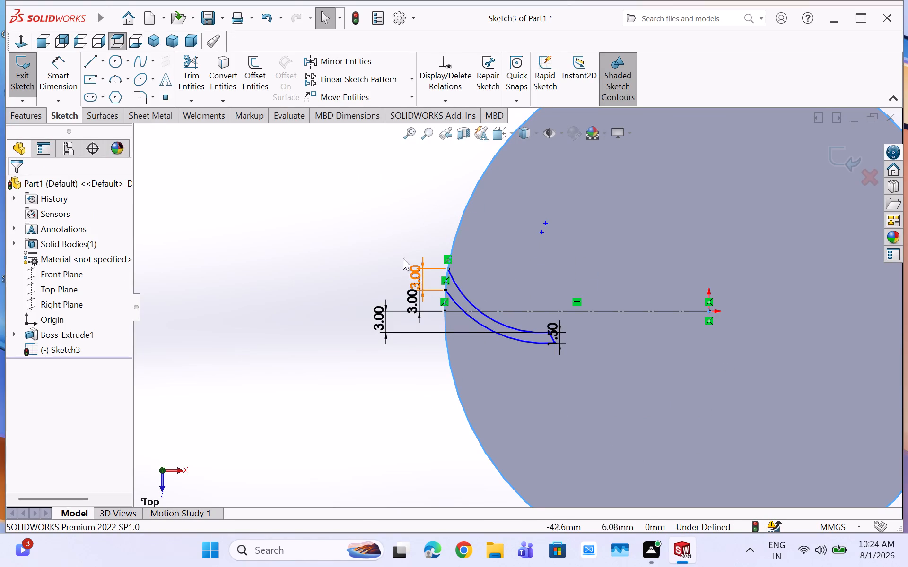
Dimension the radius of the upper arc of the curved profile as 31 mm.
left_click(58, 75)
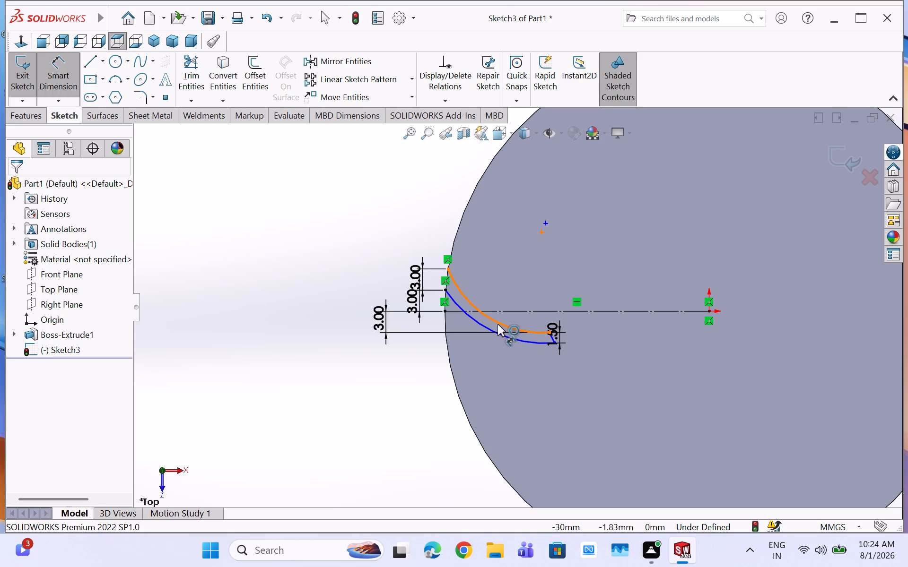
left_click(498, 324)
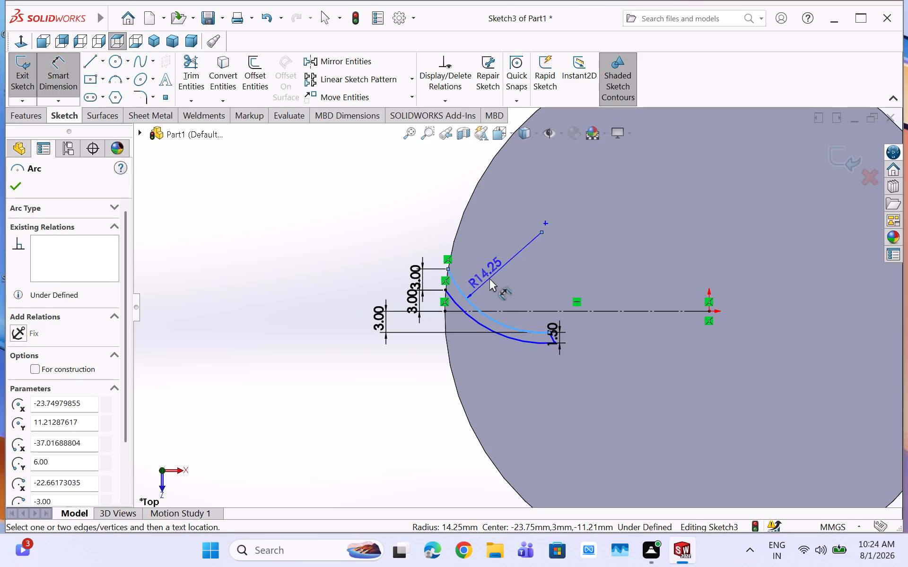
double_click(489, 278)
left_click(480, 293)
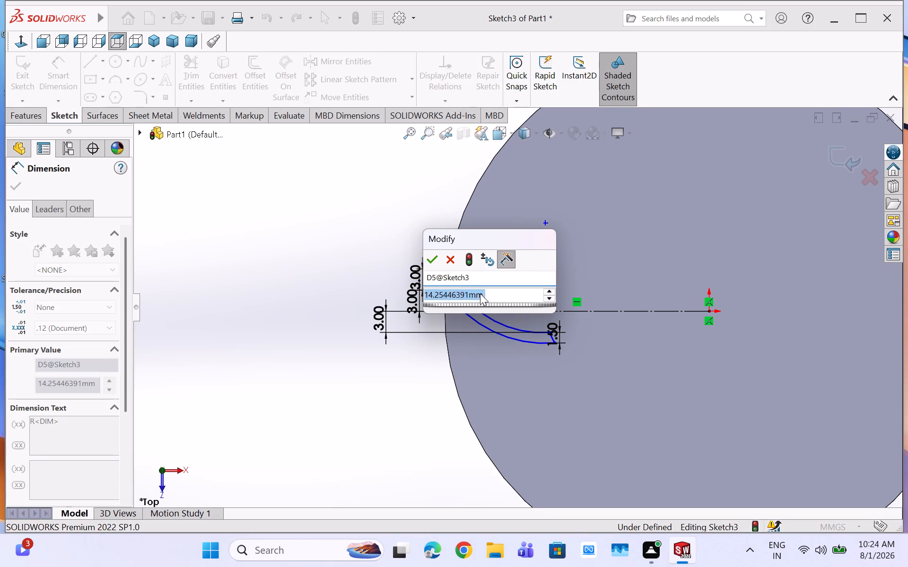
double_click(491, 296)
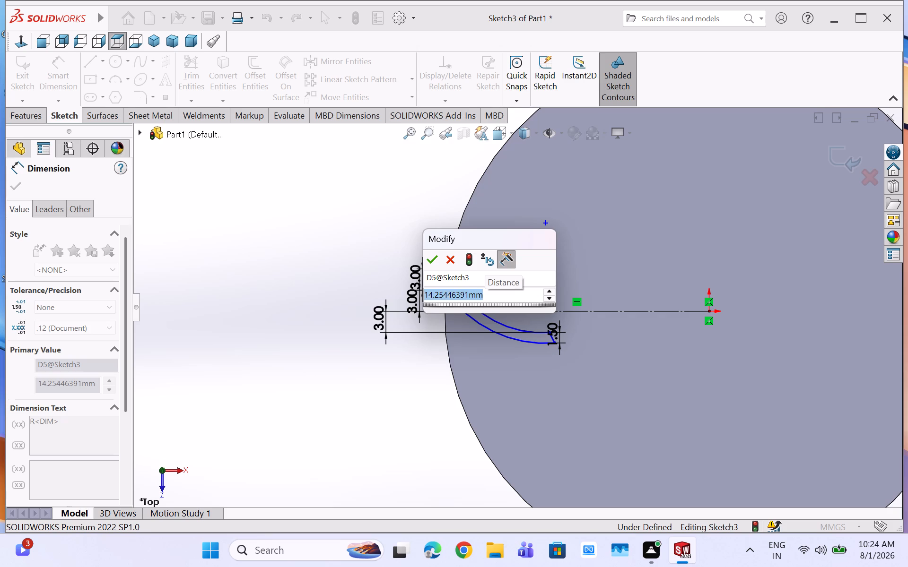
type("31")
key("Return")
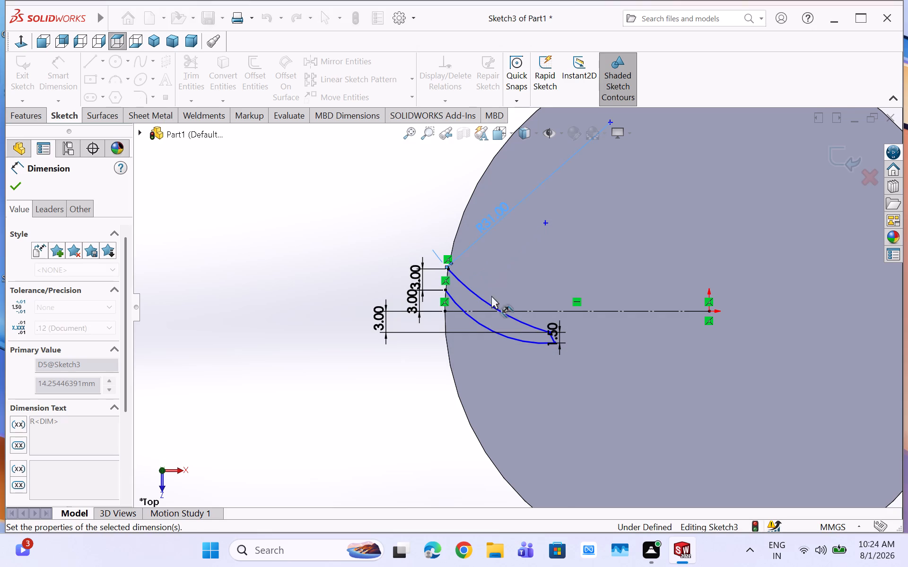
Dimension the radius of the lower arc of the curved profile as 28 mm.
double_click(474, 319)
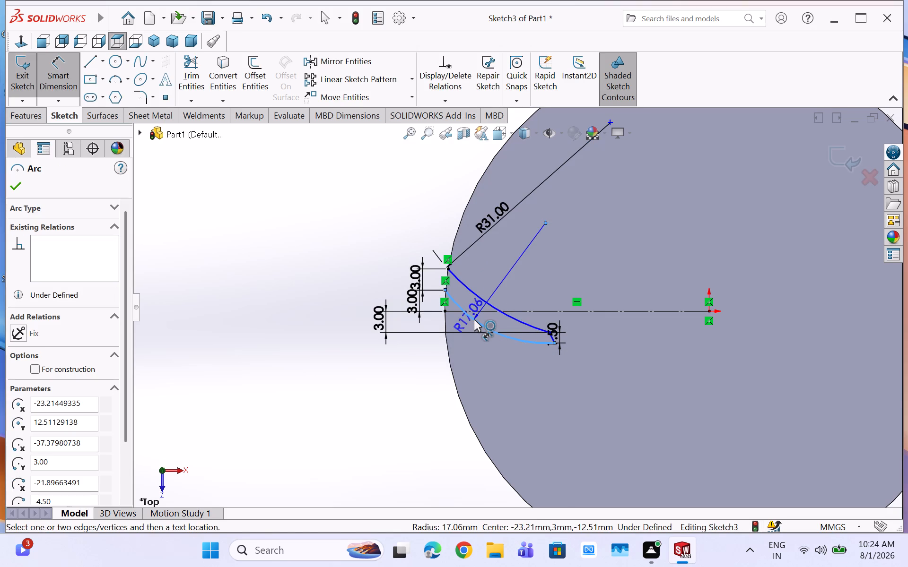
double_click(506, 277)
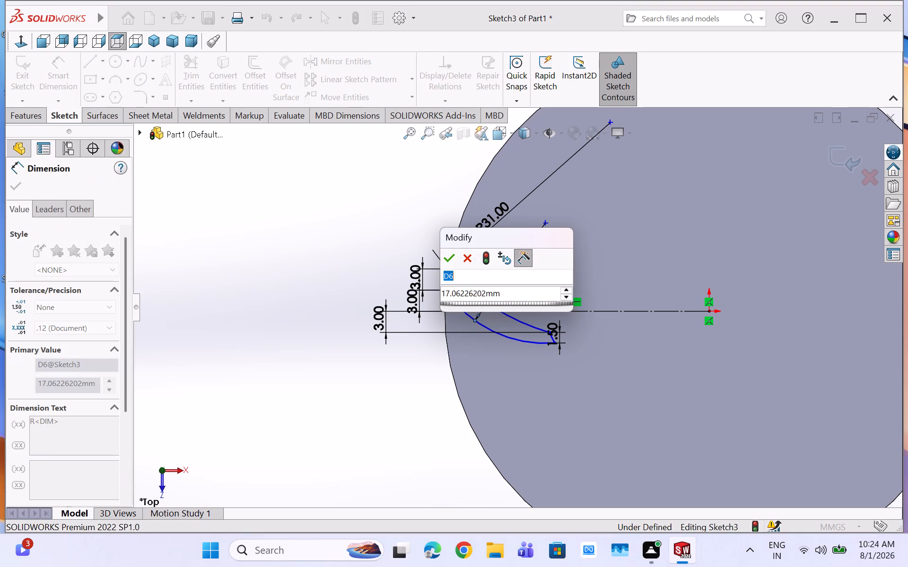
double_click(508, 288)
left_click(508, 290)
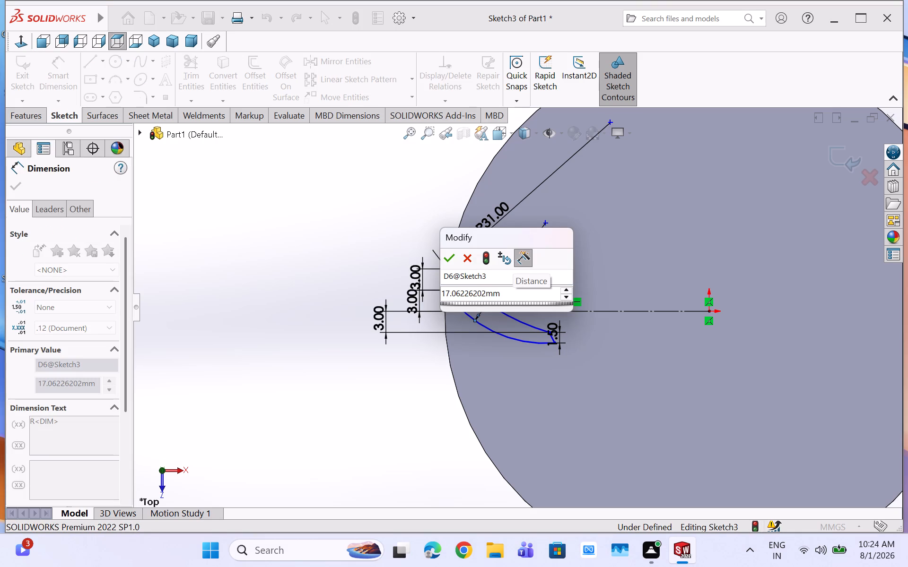
double_click(504, 295)
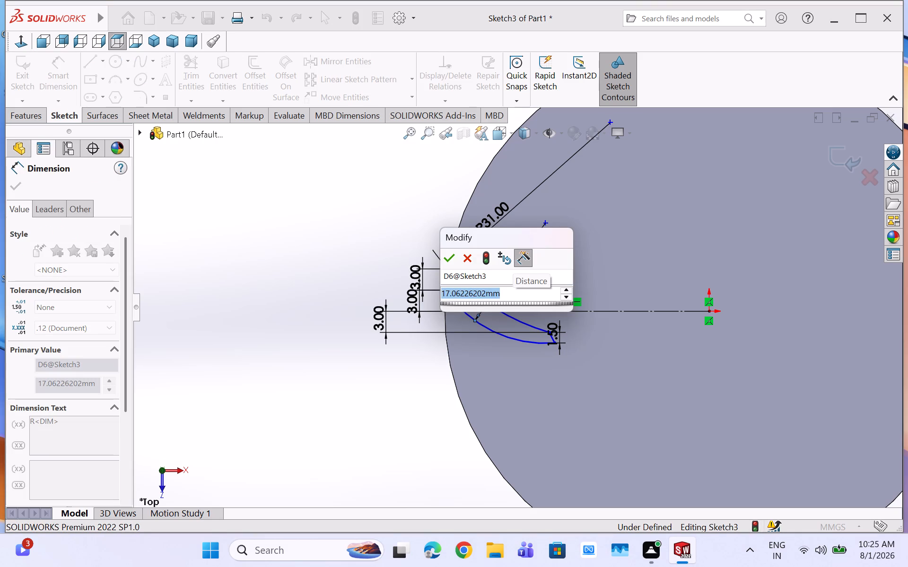
type("28")
key("Return")
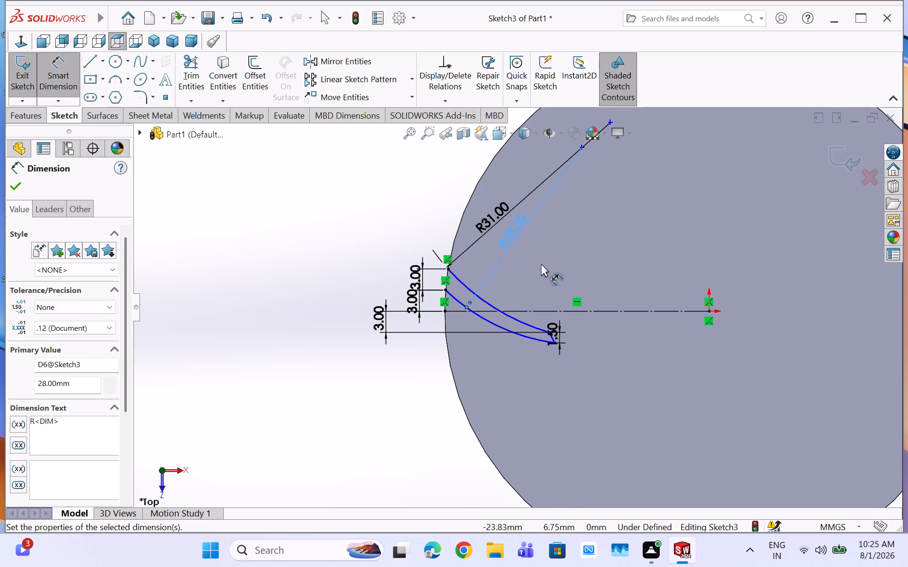
scroll(530, 266, "up", 1)
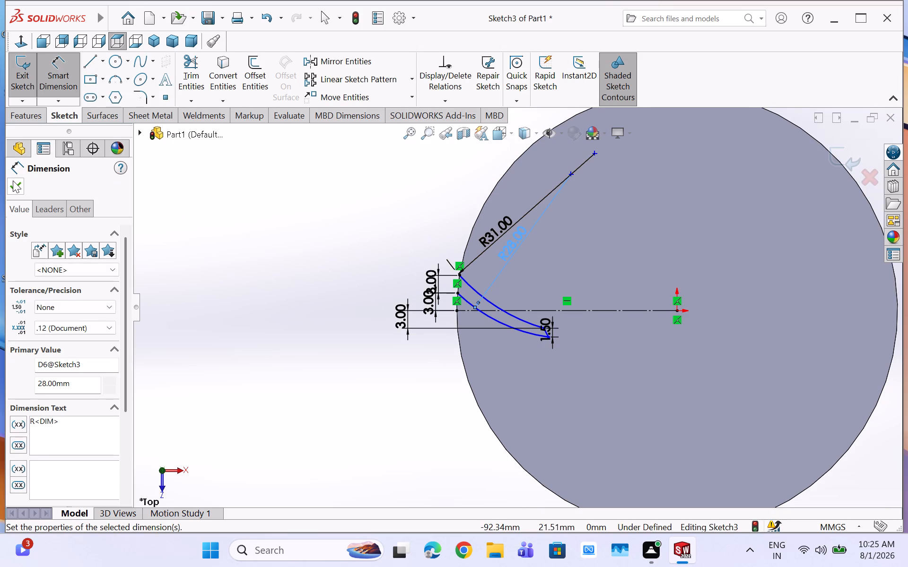
left_click(13, 183)
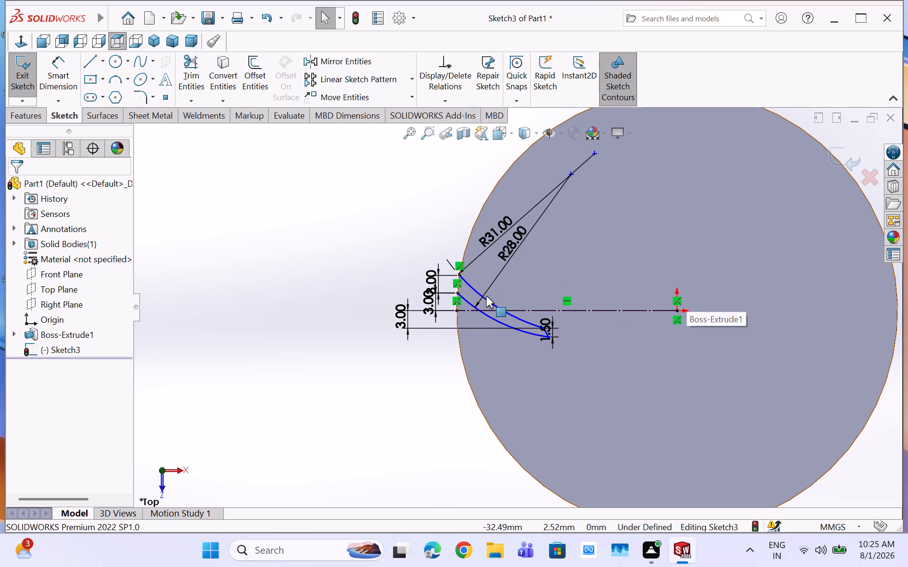
Apply Fully Define Sketch to all entities in the sketch, with both relations and dimensions included.
left_click(35, 116)
left_click(66, 110)
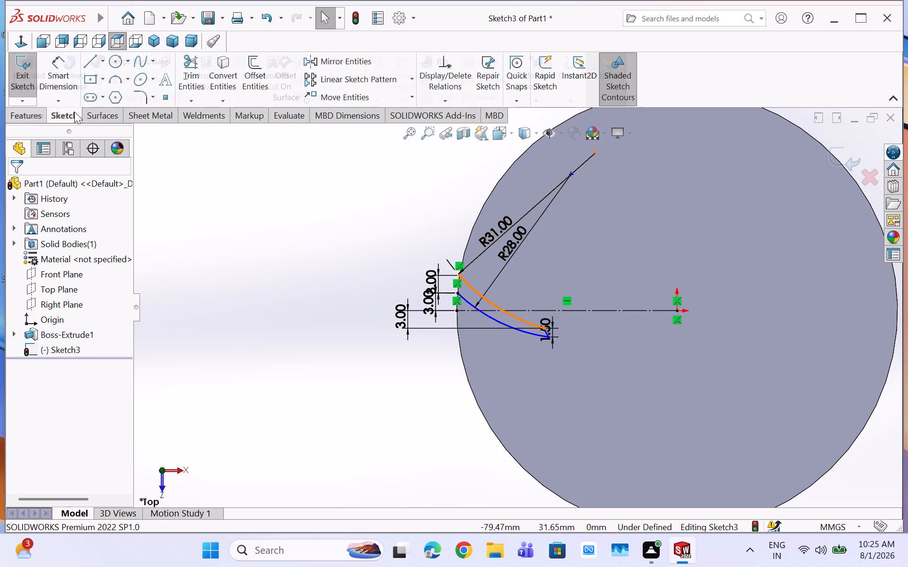
left_click(458, 100)
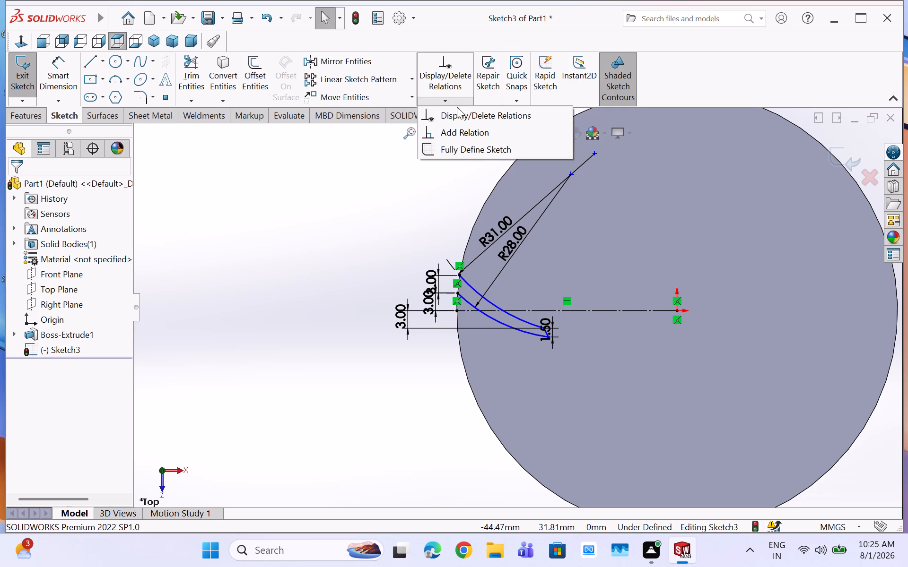
left_click(448, 152)
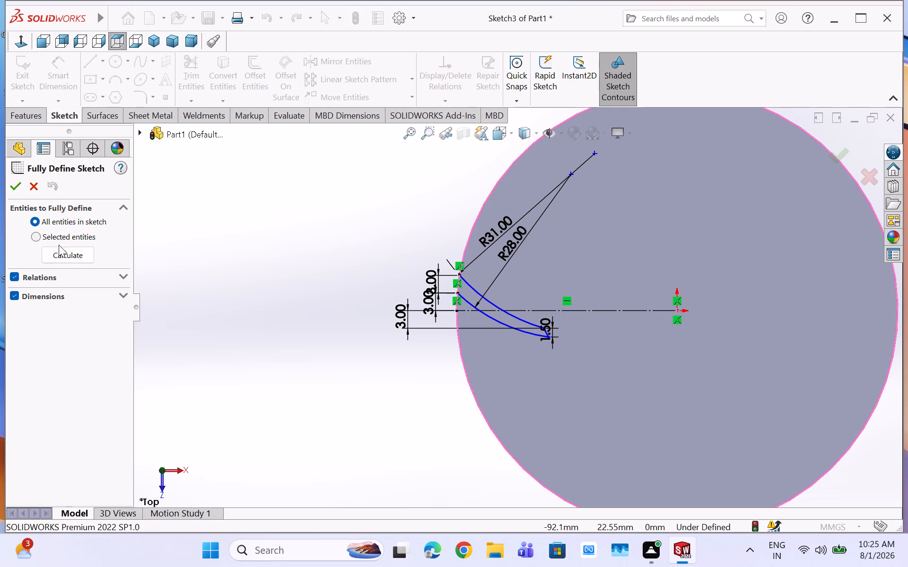
left_click(62, 253)
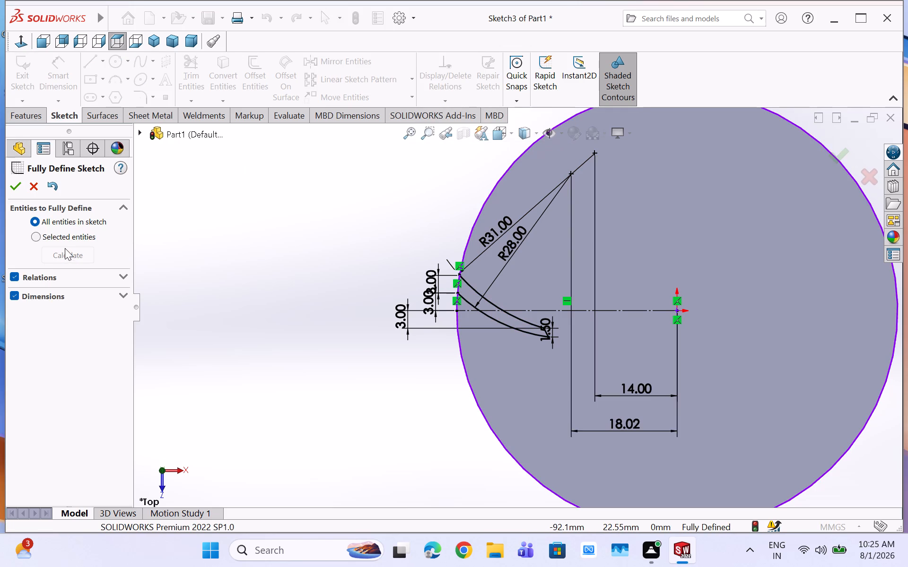
left_click(21, 181)
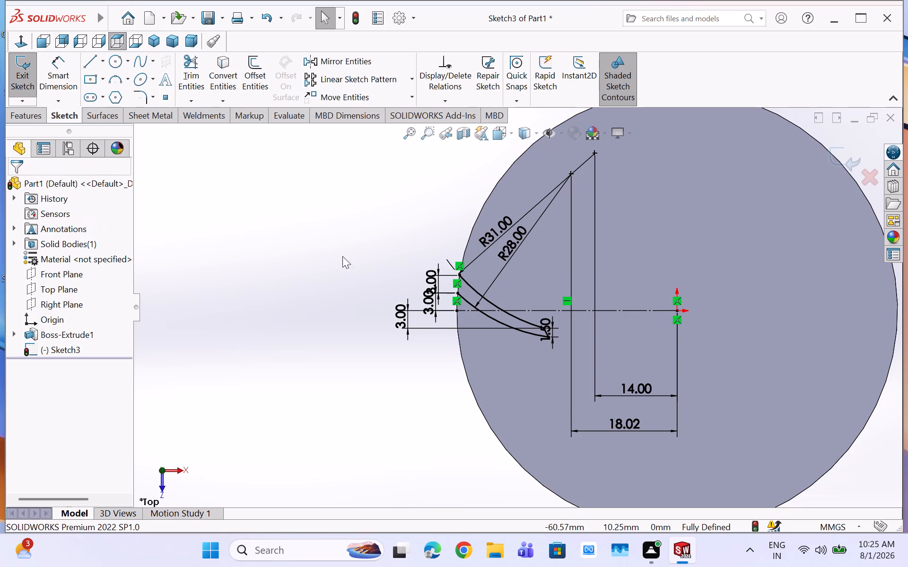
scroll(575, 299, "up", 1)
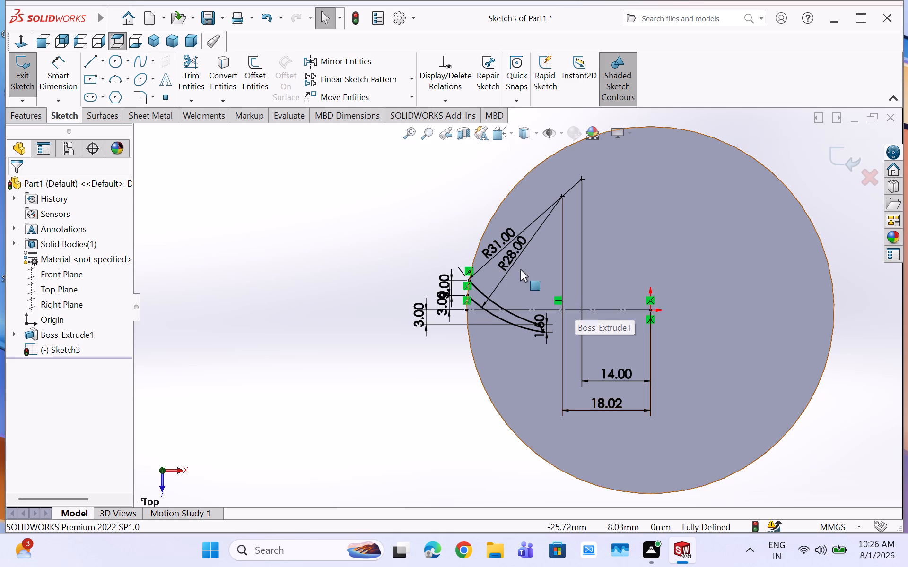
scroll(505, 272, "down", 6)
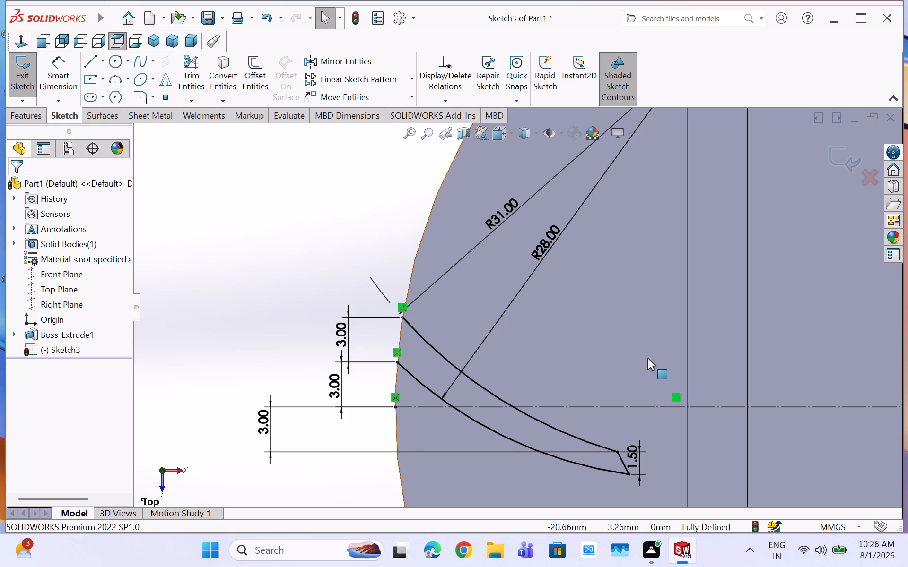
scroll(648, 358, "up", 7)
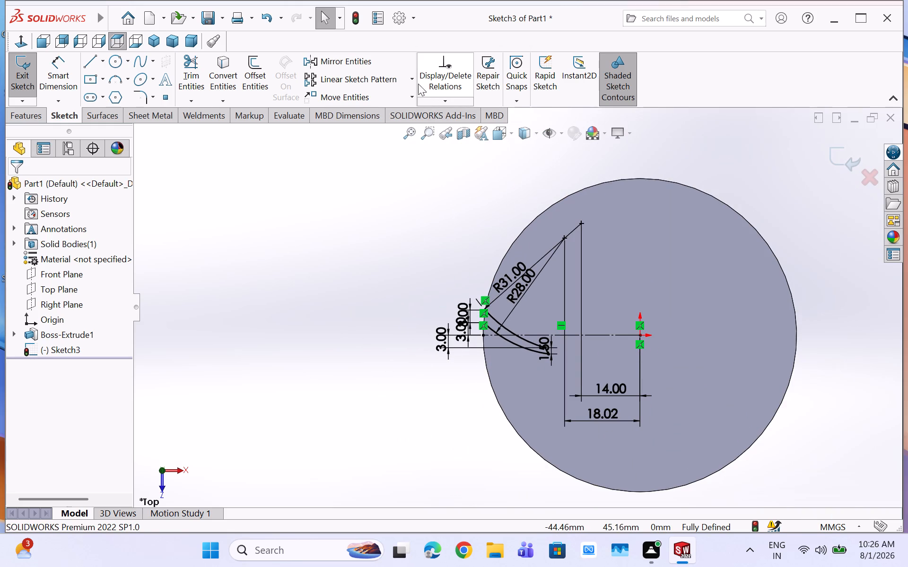
Circular-pattern both arcs and the short line closing their inner ends about the disc's centre, with 6 equally spaced instances over 360°.
left_click(413, 78)
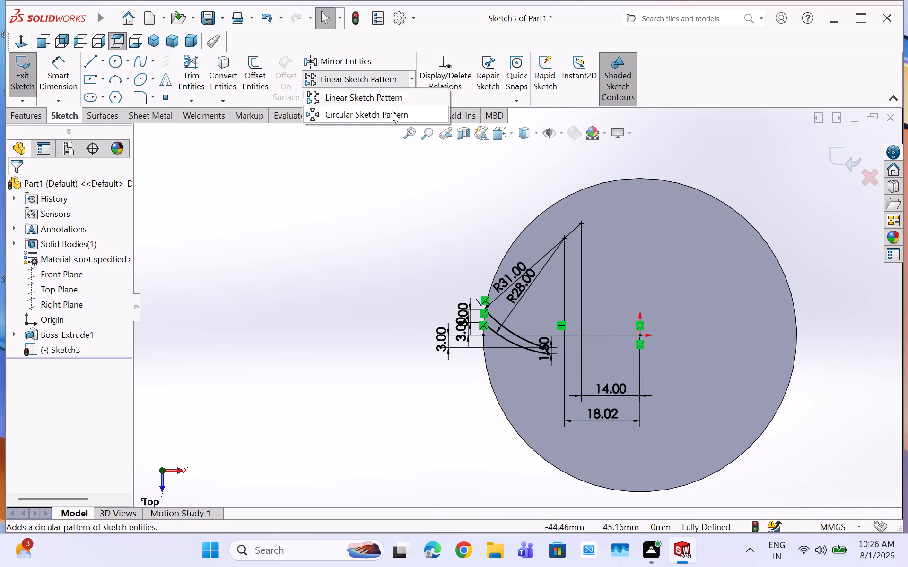
left_click(389, 114)
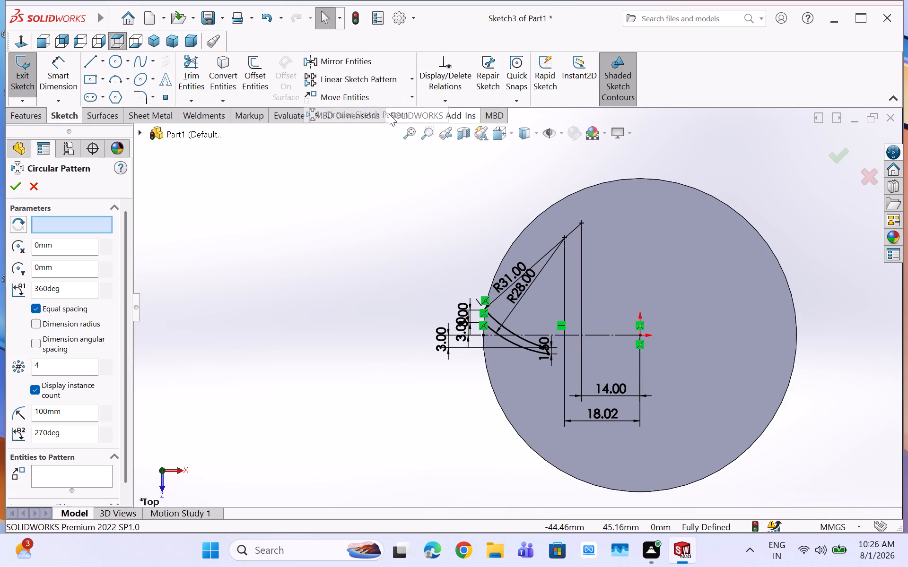
left_click(515, 345)
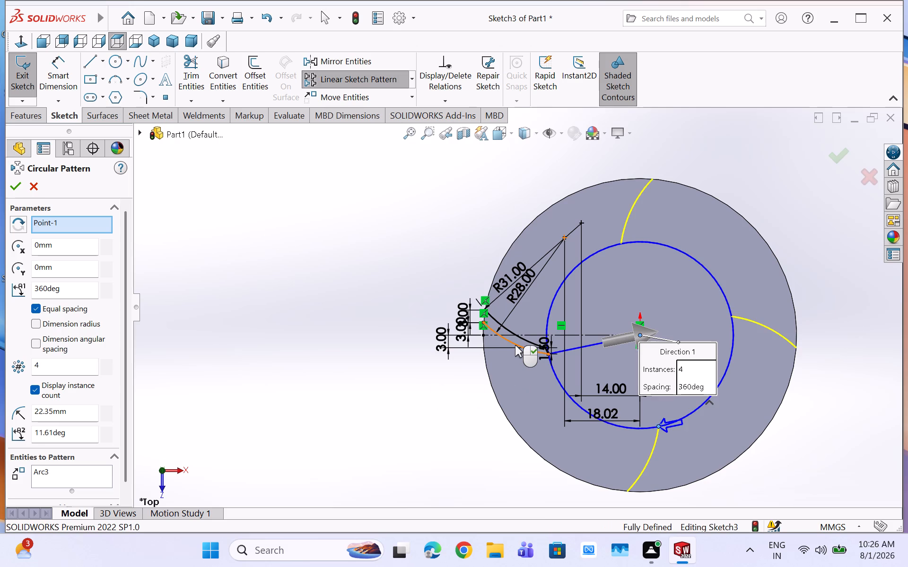
left_click(516, 336)
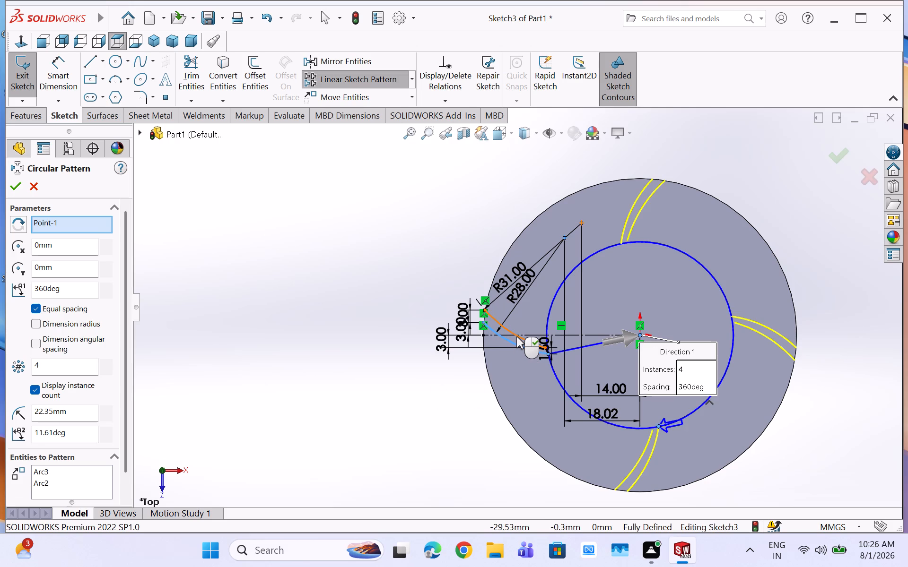
scroll(533, 350, "down", 4)
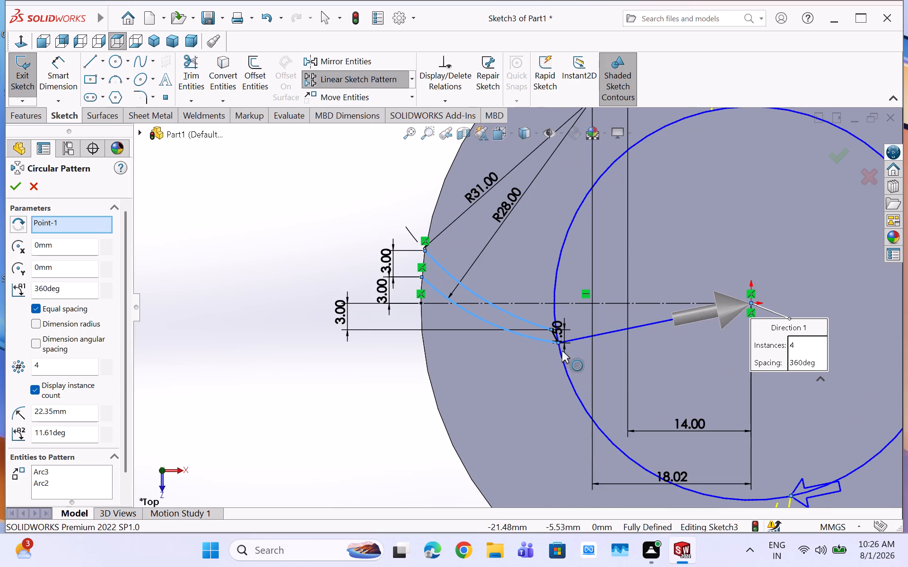
scroll(559, 338, "down", 7)
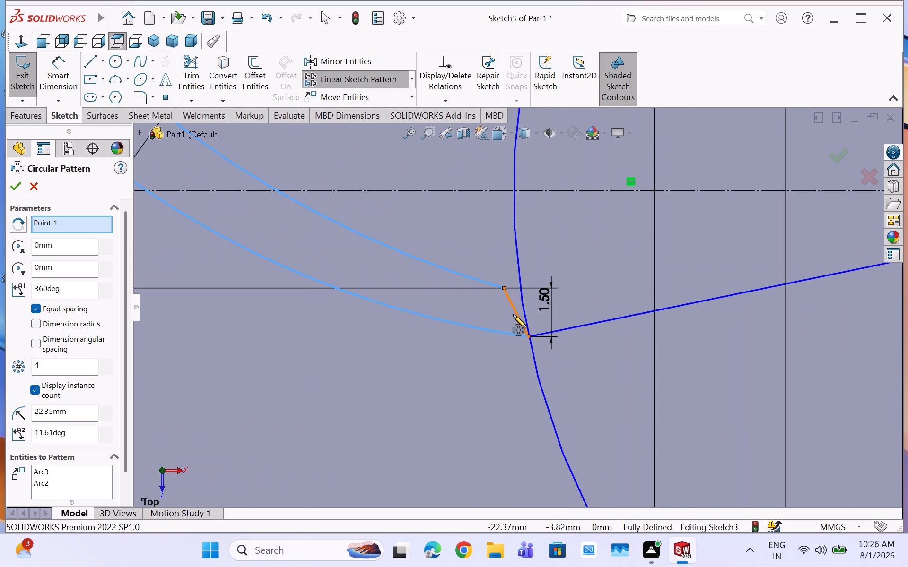
left_click(515, 310)
scroll(567, 321, "up", 4)
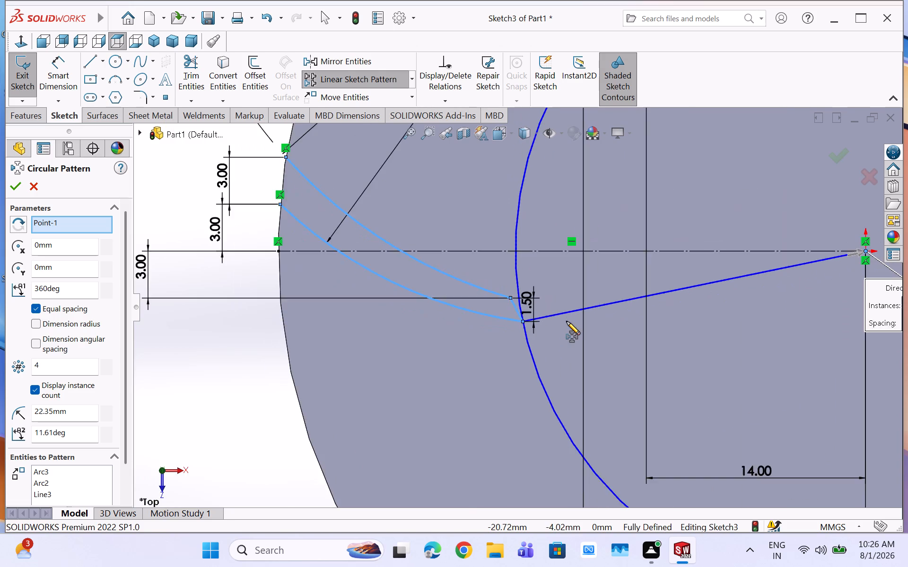
scroll(567, 321, "up", 7)
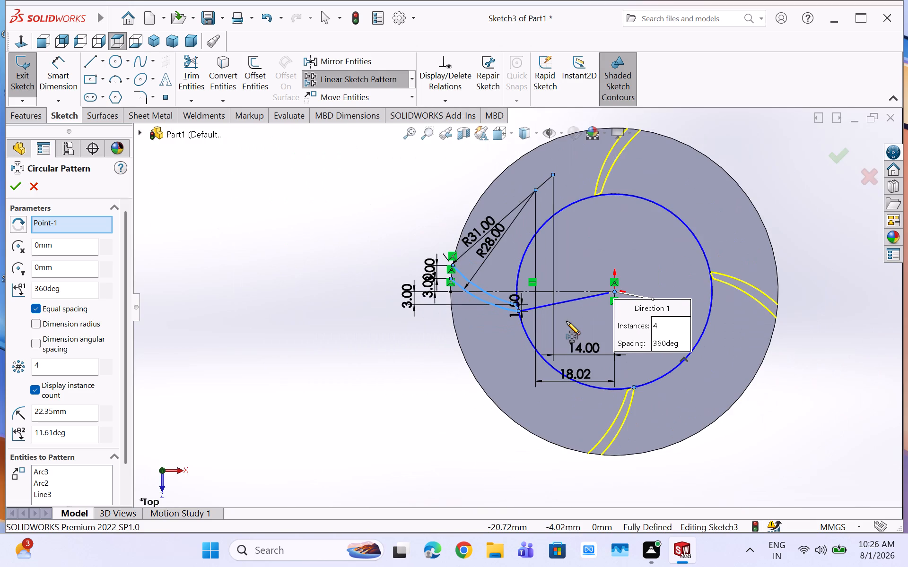
double_click(85, 365)
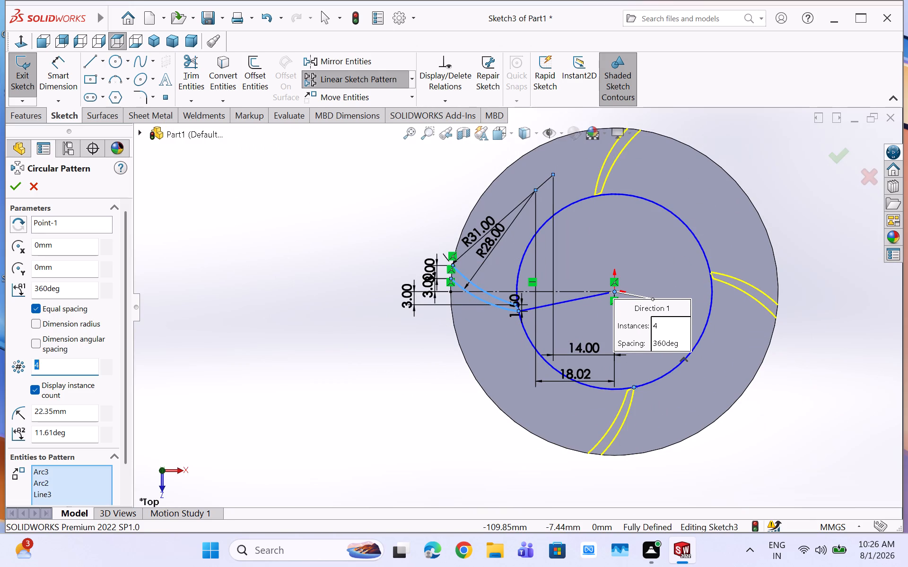
key("BackSpace")
key("Return")
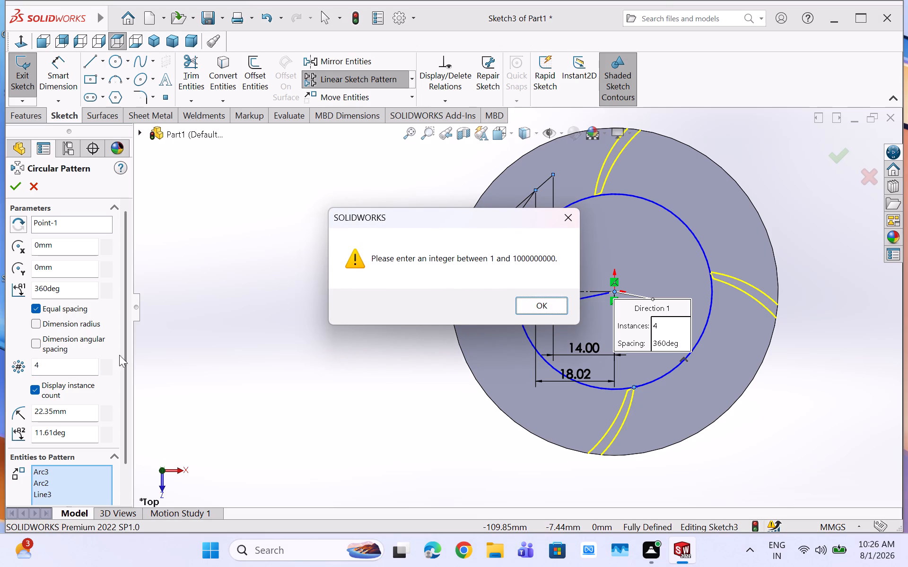
left_click(533, 310)
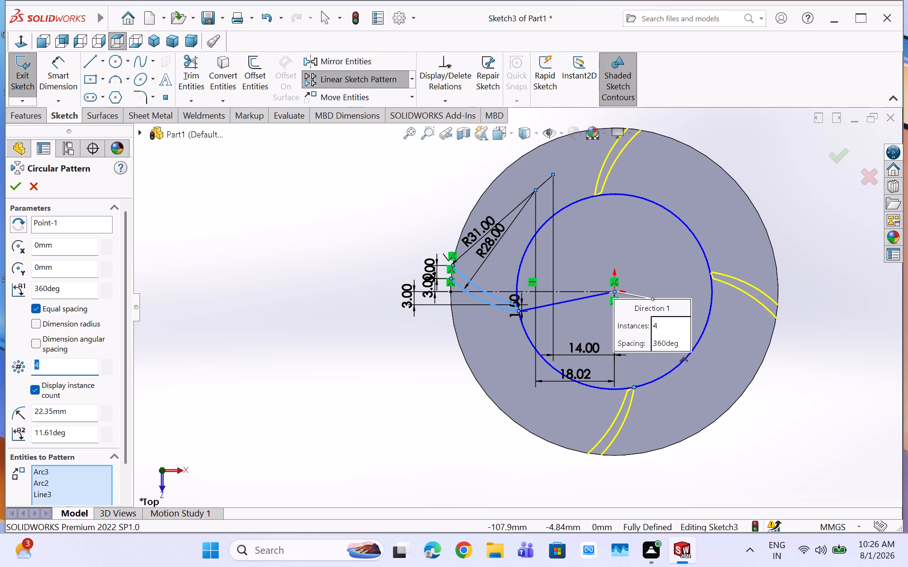
key("6")
left_click(11, 182)
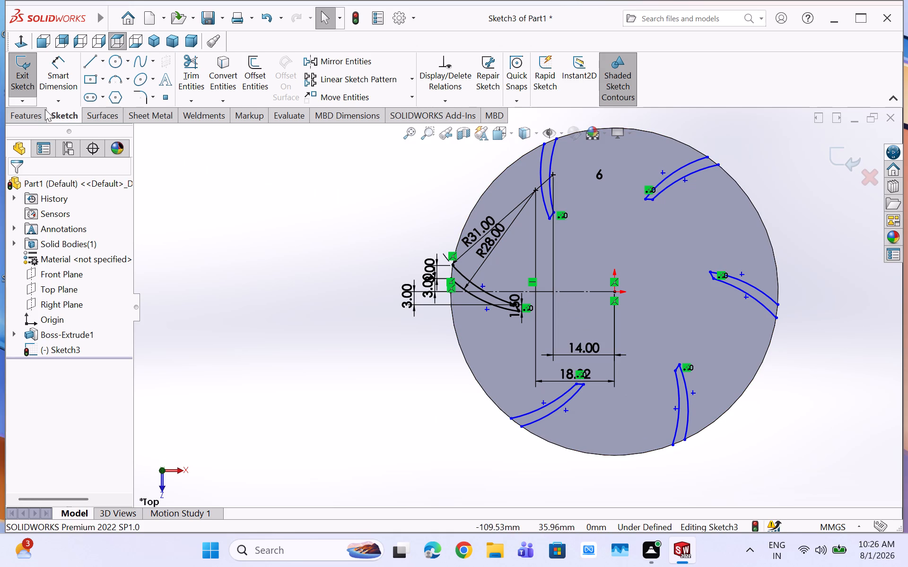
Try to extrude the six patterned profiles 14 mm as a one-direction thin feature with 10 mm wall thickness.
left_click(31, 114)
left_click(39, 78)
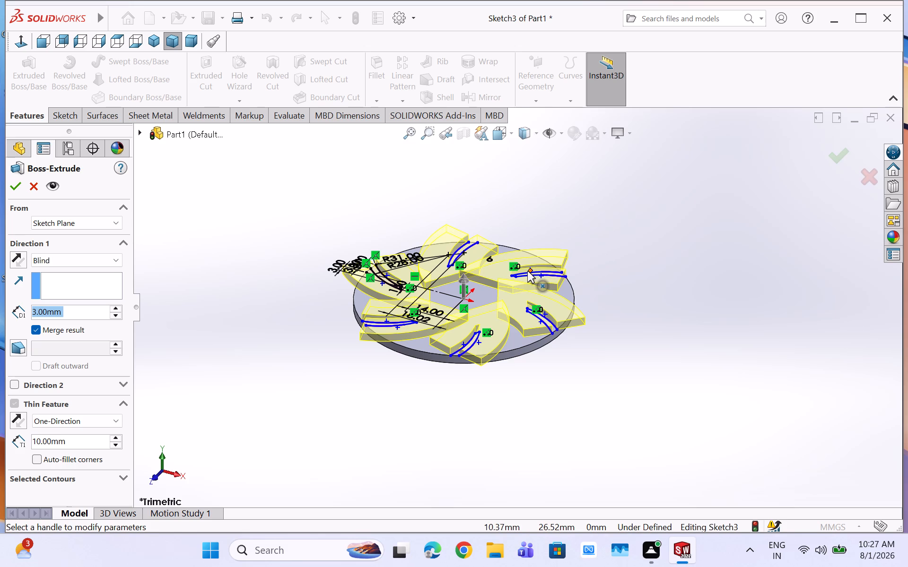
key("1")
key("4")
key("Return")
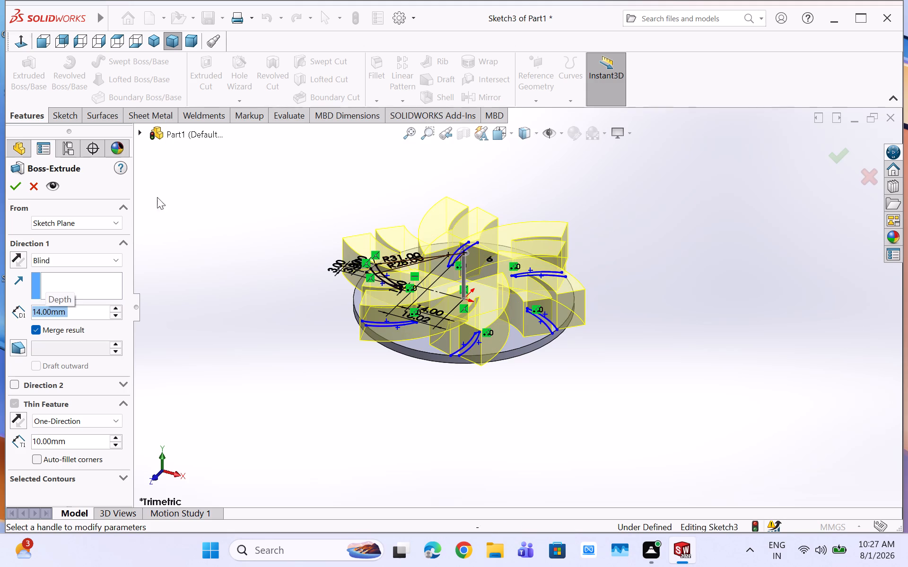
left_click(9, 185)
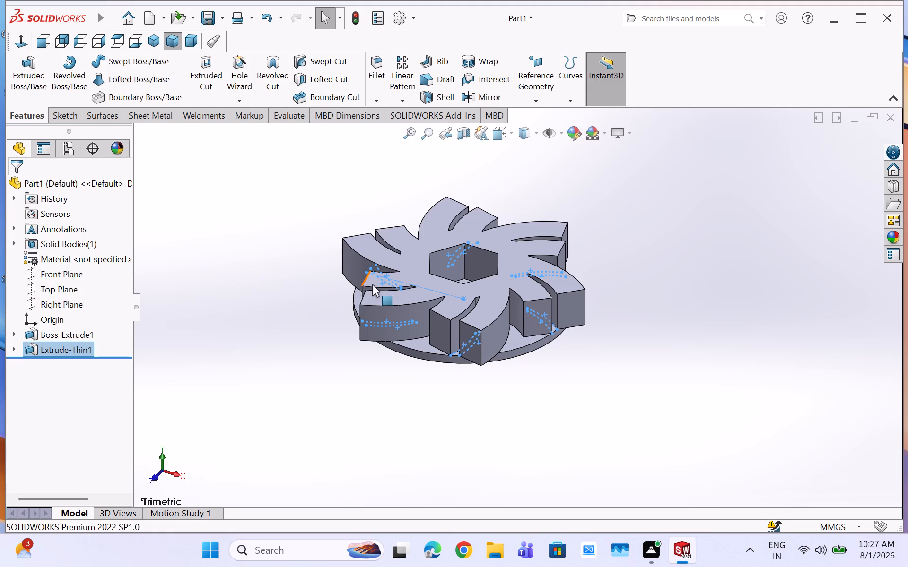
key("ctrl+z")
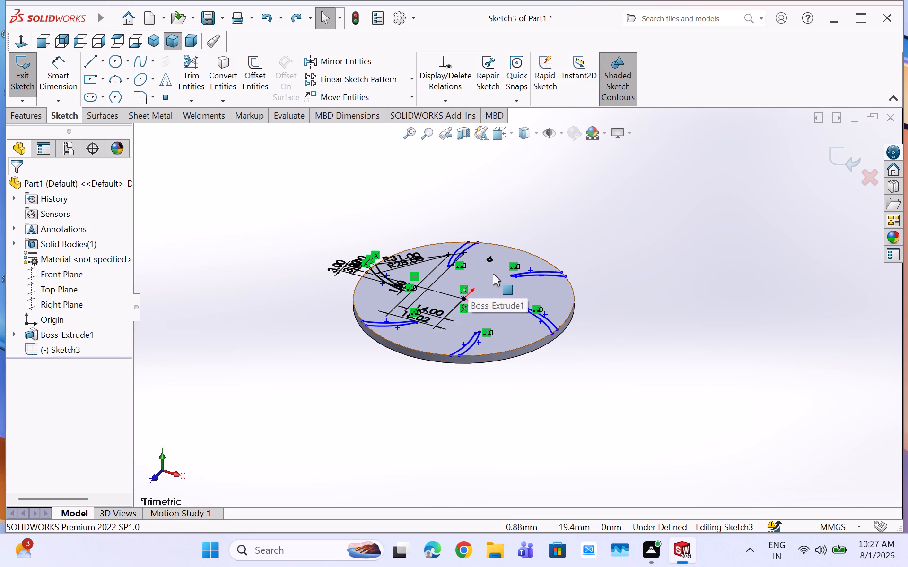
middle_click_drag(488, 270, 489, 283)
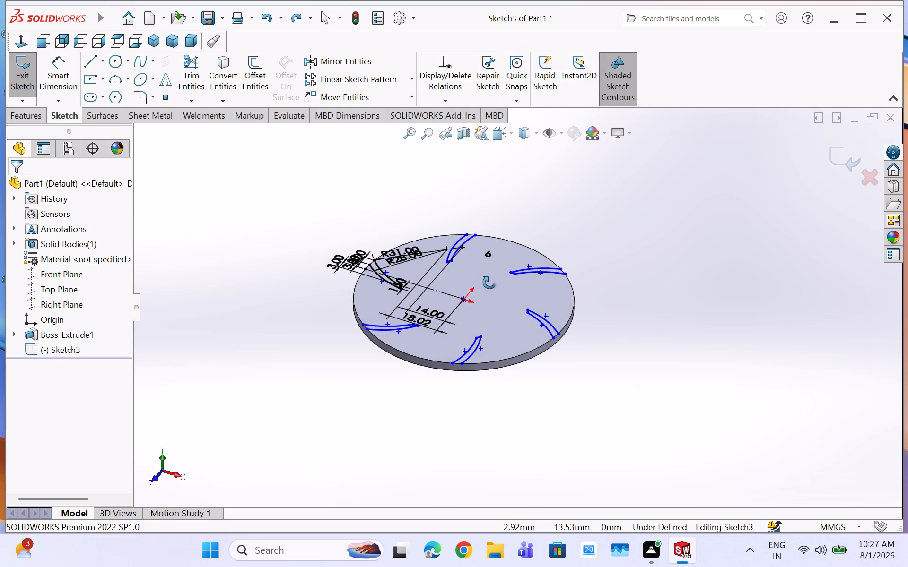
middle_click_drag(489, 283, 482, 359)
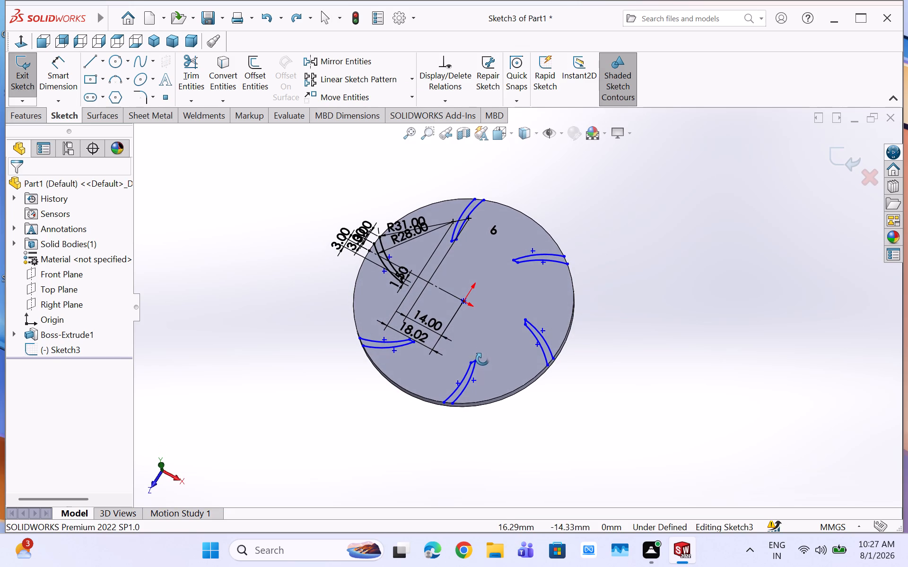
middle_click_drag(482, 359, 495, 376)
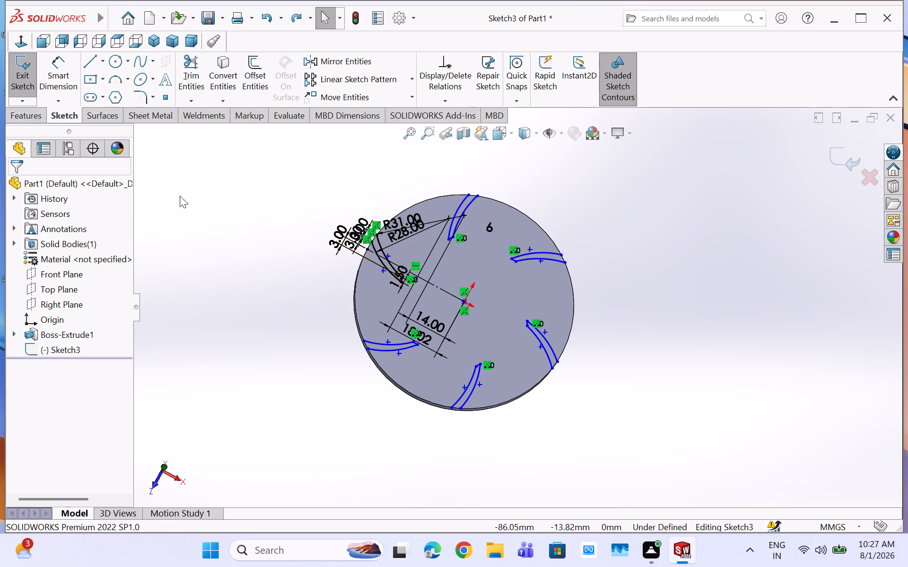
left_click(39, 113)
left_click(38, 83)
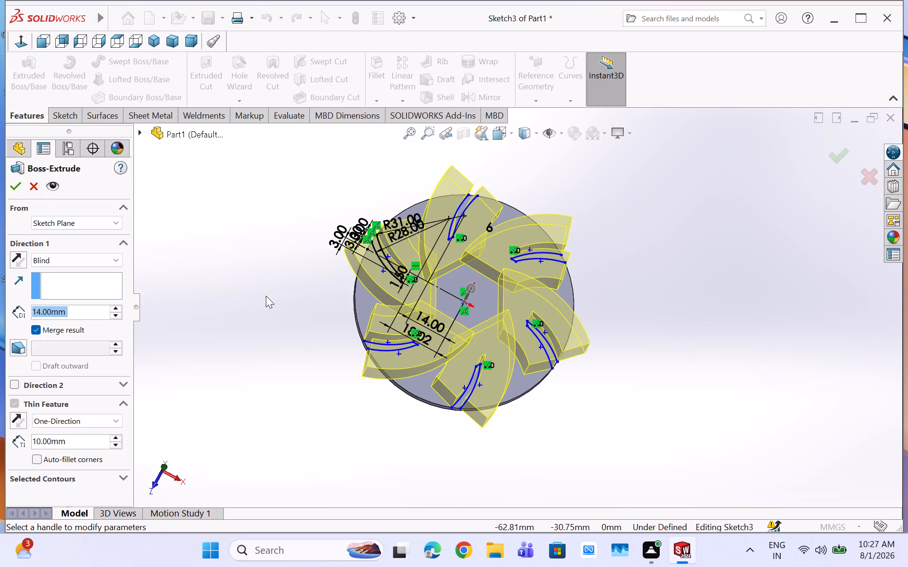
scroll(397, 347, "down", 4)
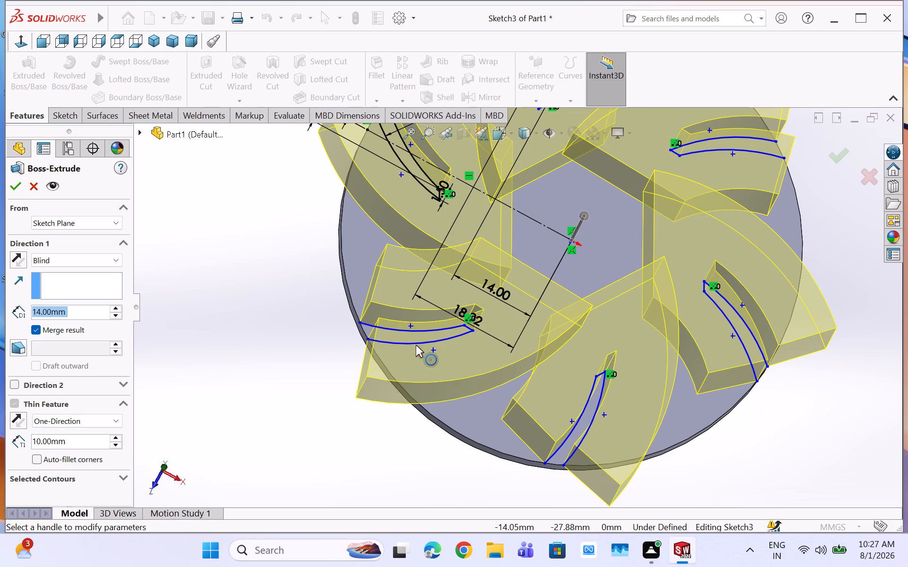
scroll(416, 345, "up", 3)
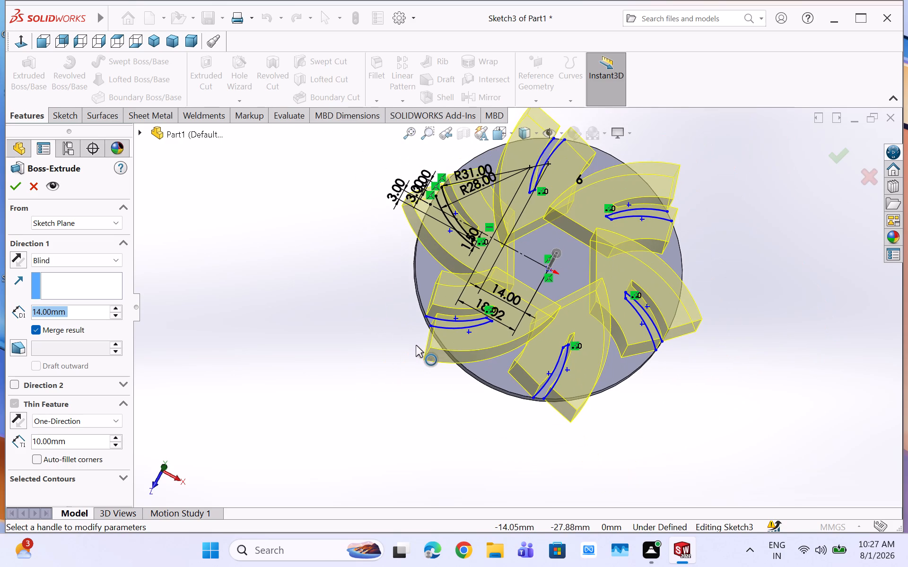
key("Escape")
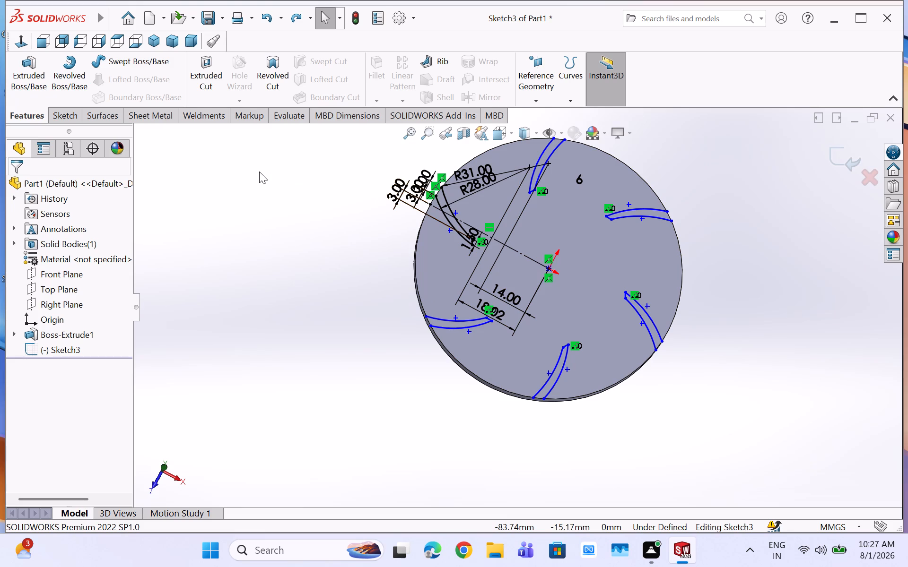
Undo the circular pattern so that only the original curved profile is left in the sketch.
key("ctrl+z")
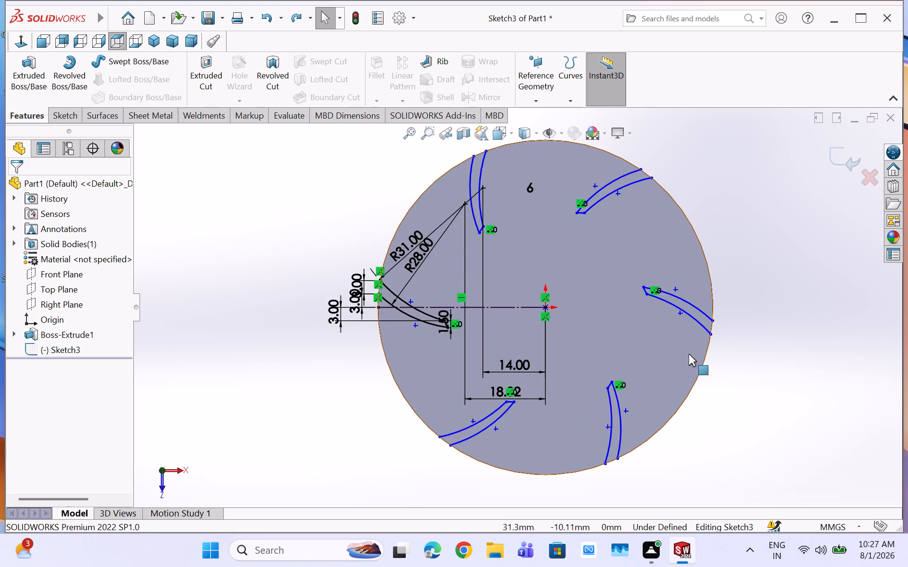
scroll(442, 252, "down", 5)
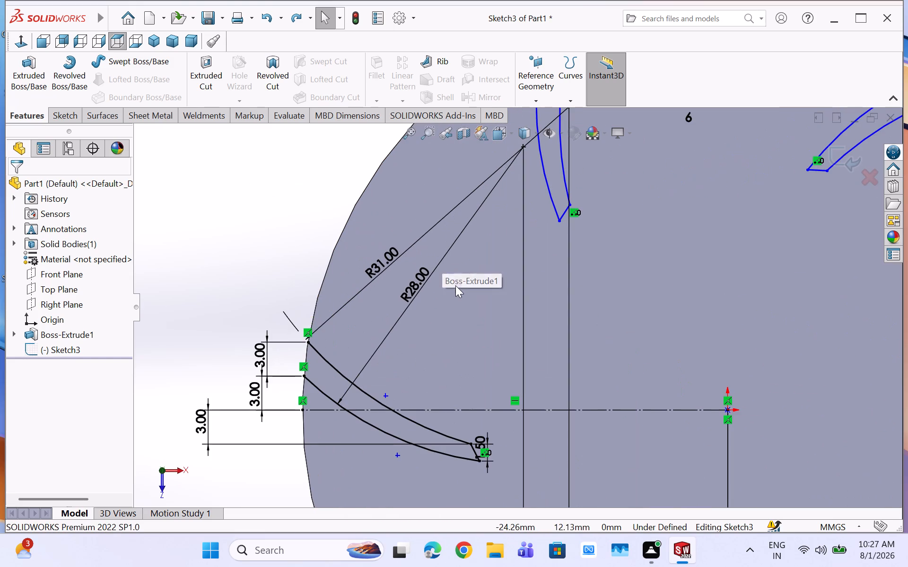
scroll(455, 288, "up", 3)
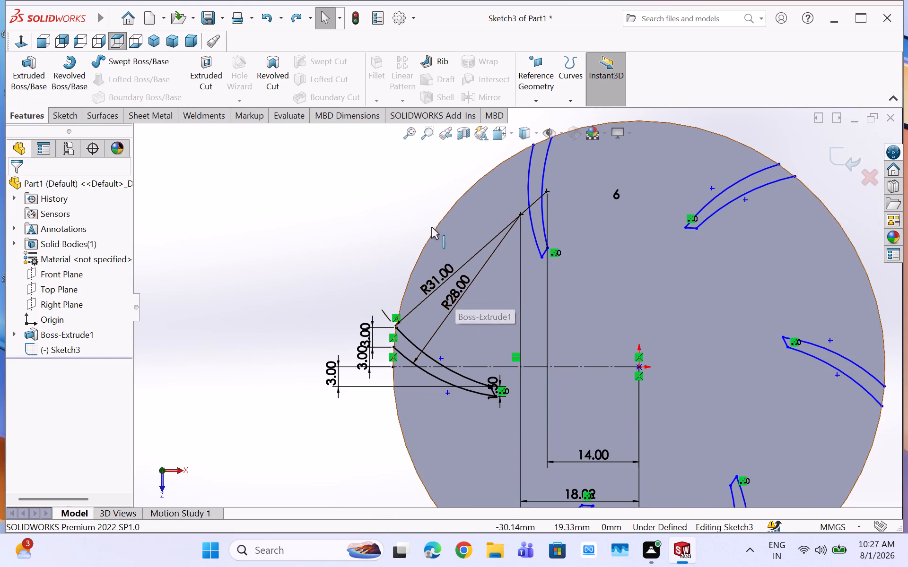
left_click(69, 111)
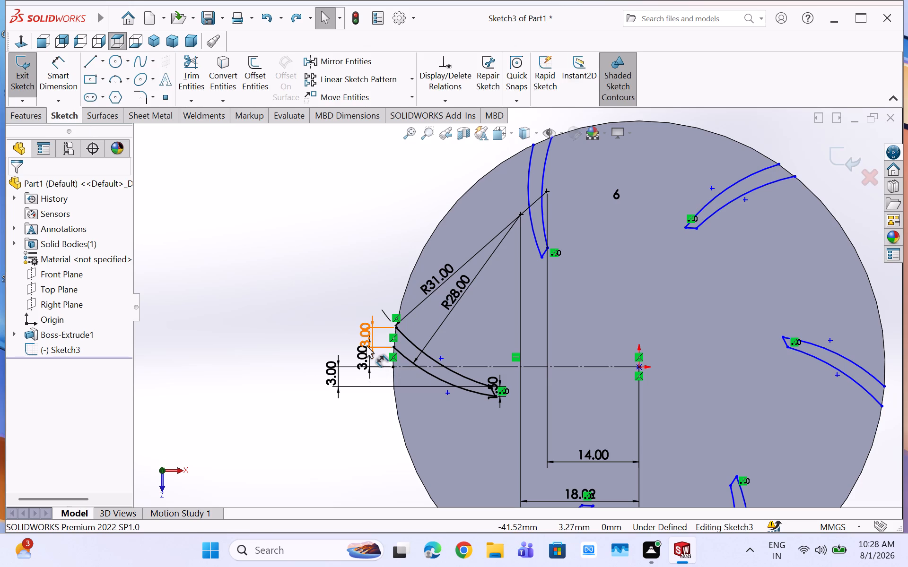
key("ctrl+z")
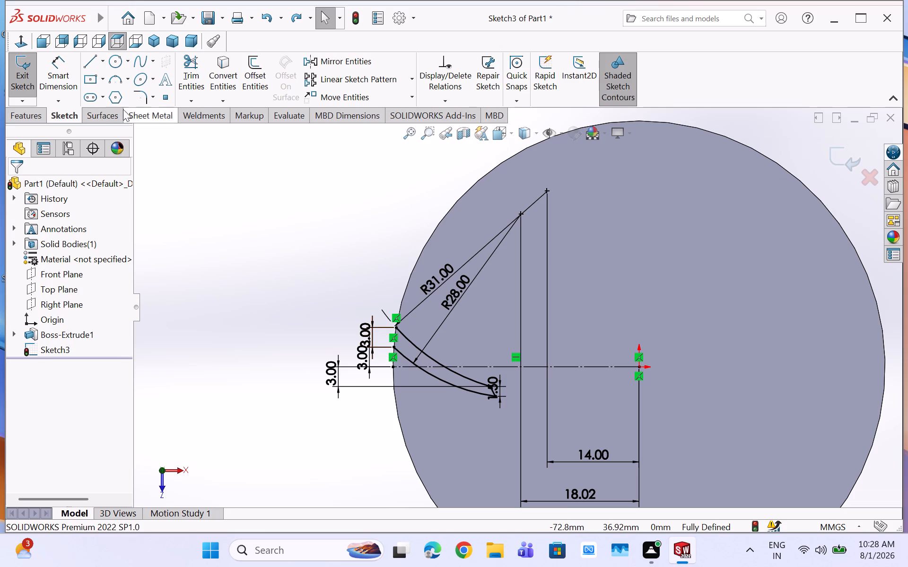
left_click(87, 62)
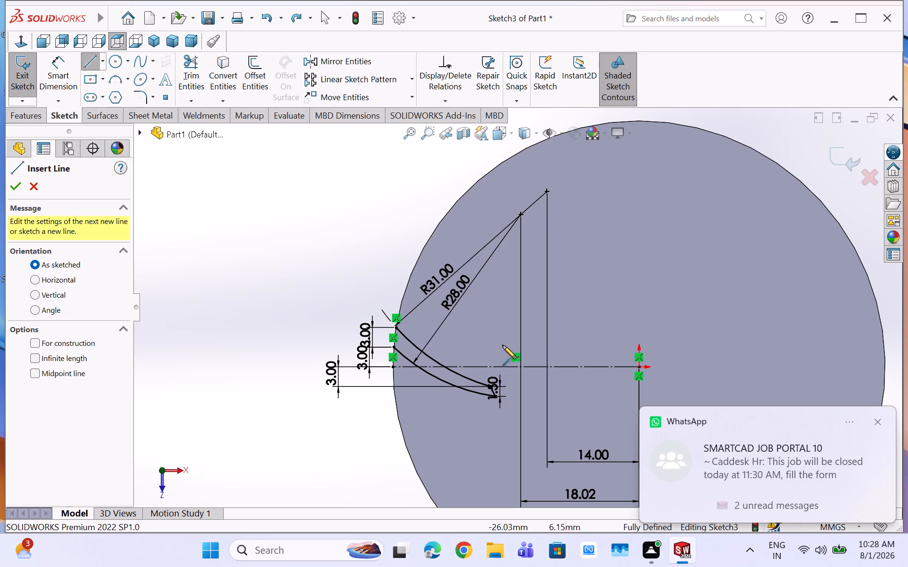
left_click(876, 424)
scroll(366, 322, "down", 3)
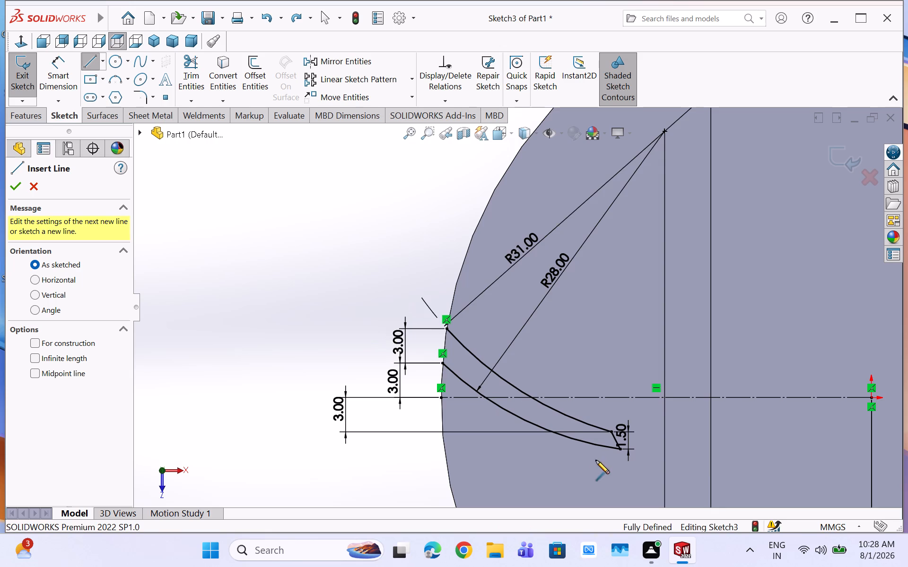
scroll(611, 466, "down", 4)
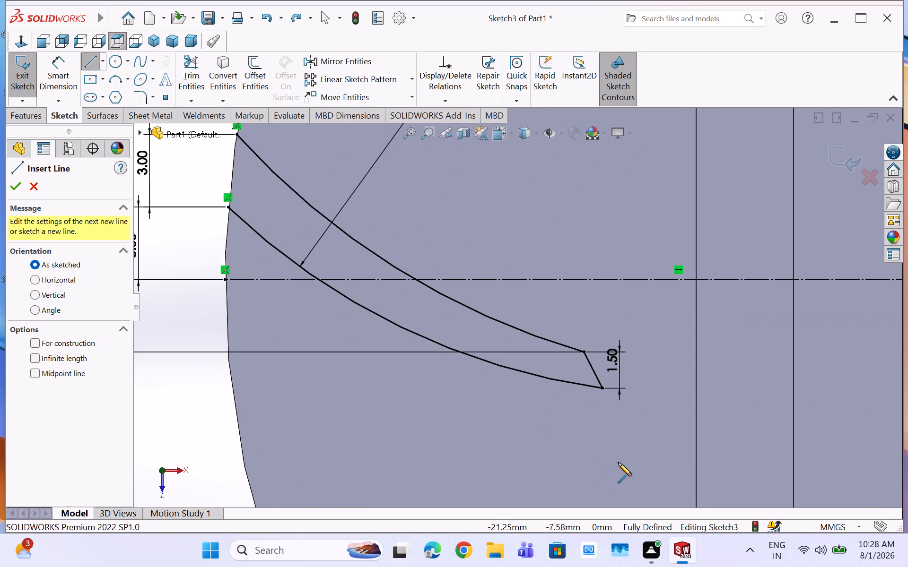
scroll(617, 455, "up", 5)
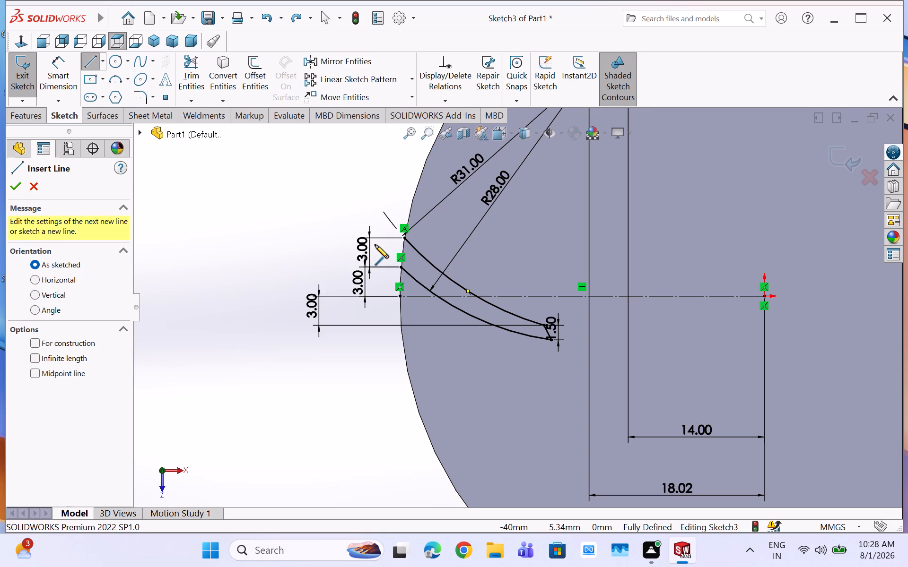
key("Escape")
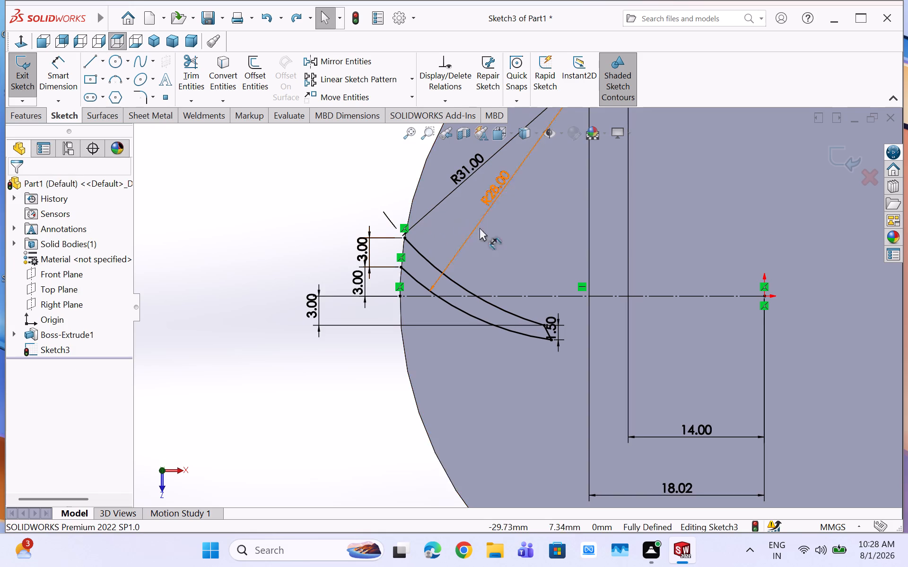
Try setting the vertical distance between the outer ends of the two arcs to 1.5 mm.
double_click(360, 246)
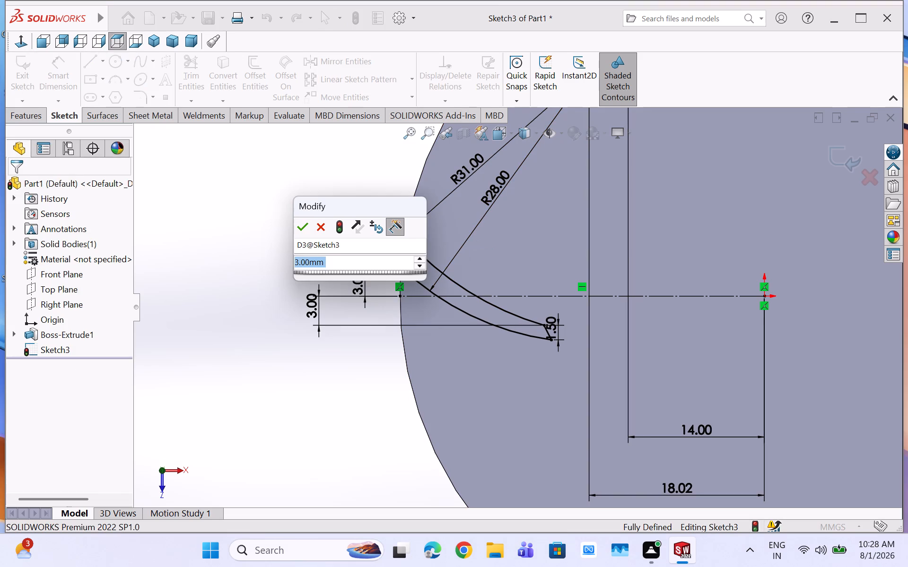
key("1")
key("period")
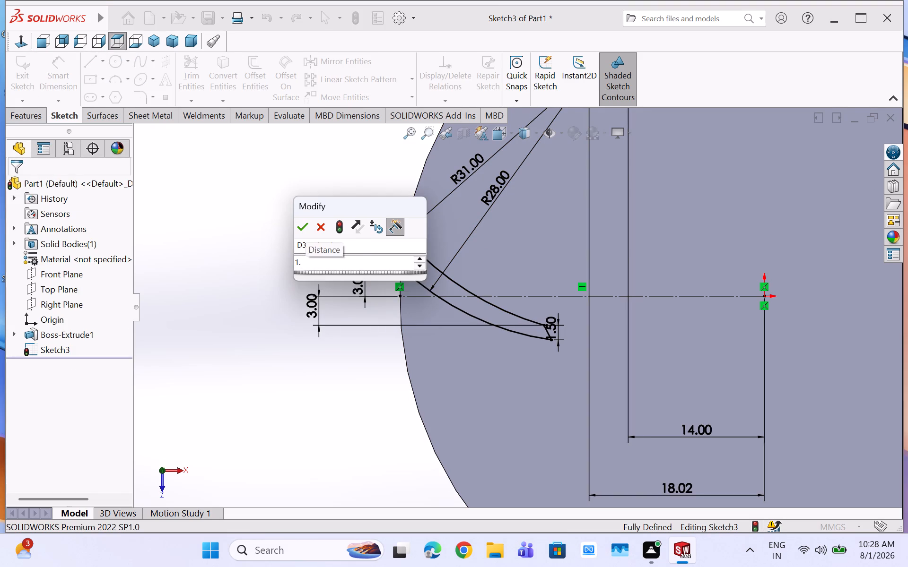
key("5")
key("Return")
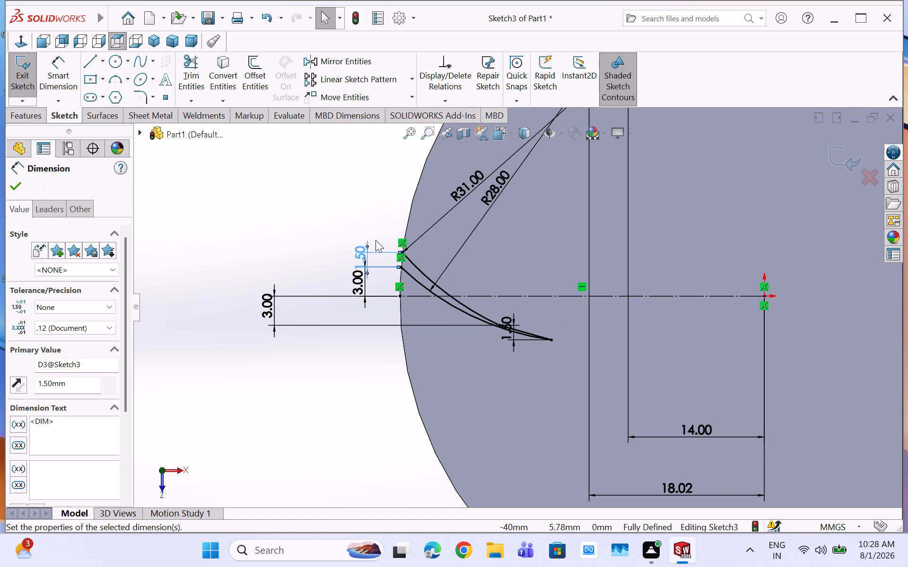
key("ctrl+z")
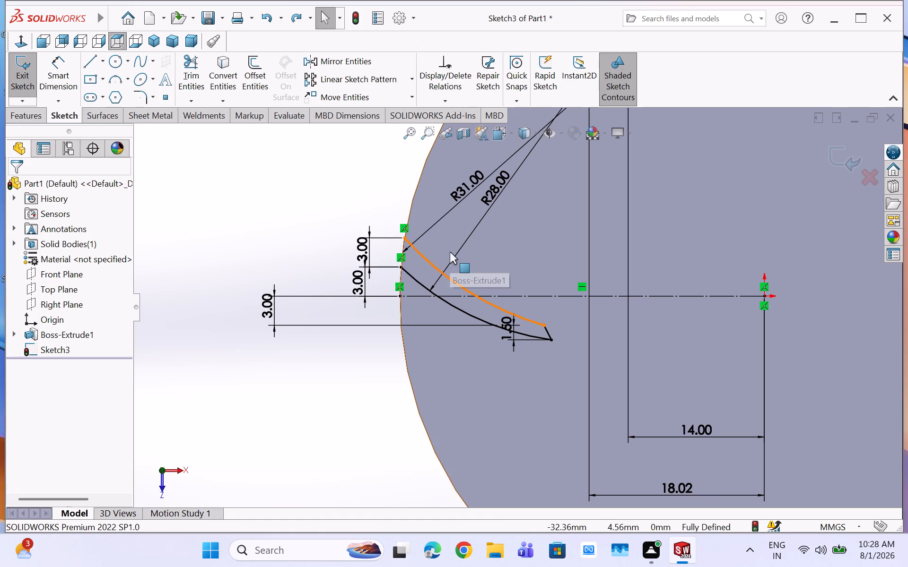
Convert the disc's circular outer edge into a sketch entity.
left_click(215, 69)
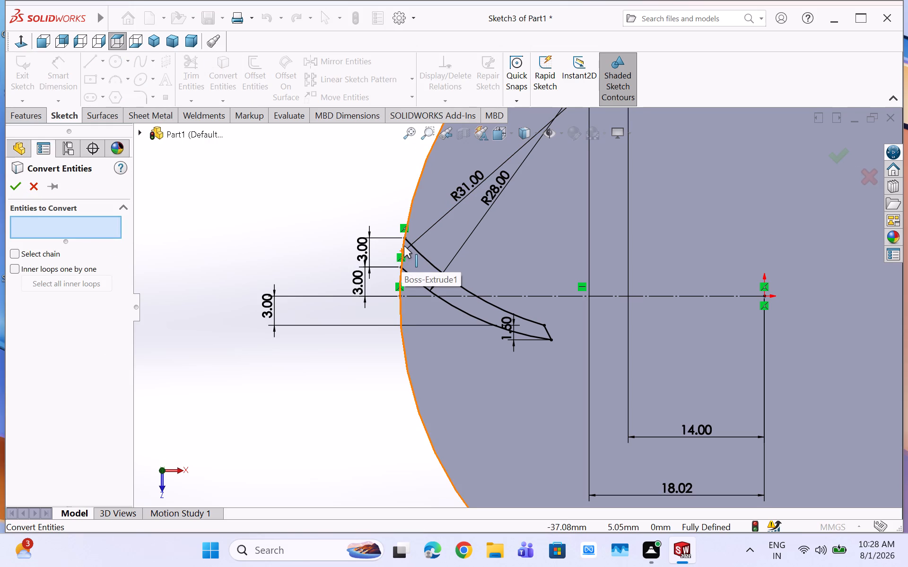
left_click(404, 246)
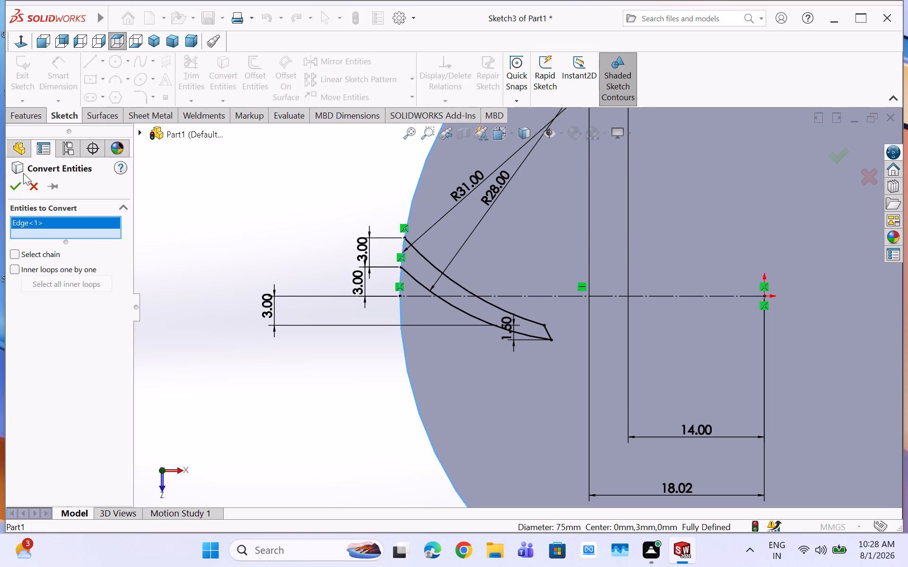
left_click(19, 182)
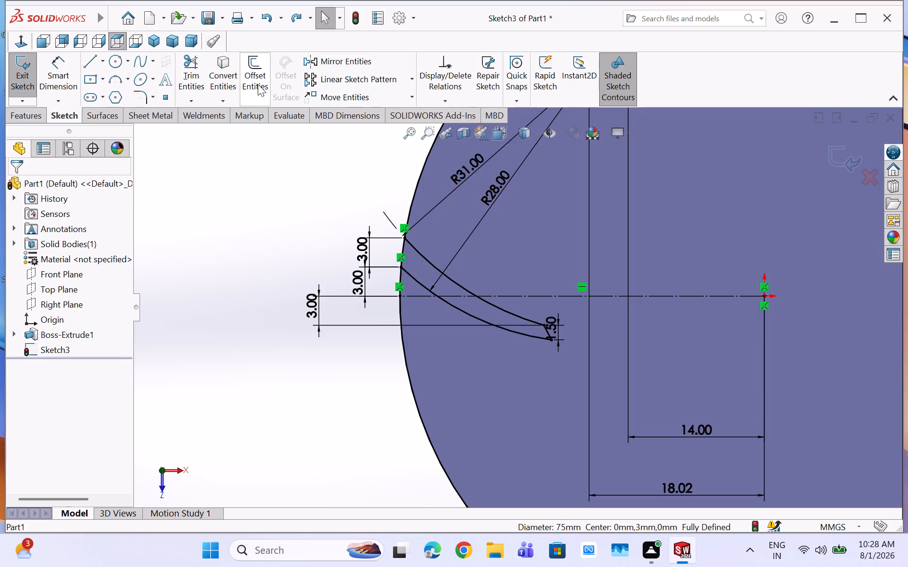
Trim the converted circle to the closest intersections, keeping only the short segment that closes the outer ends of the two arcs.
left_click(182, 73)
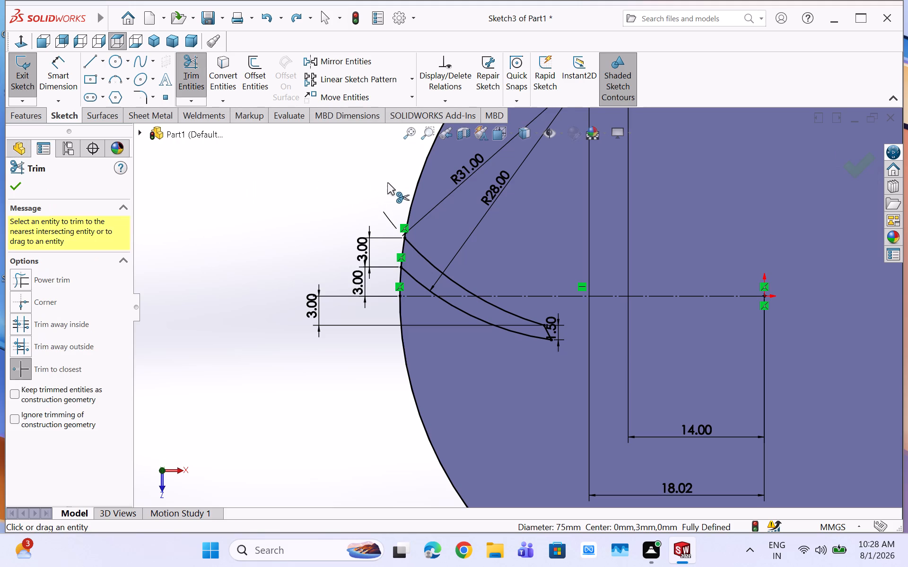
left_click(411, 196)
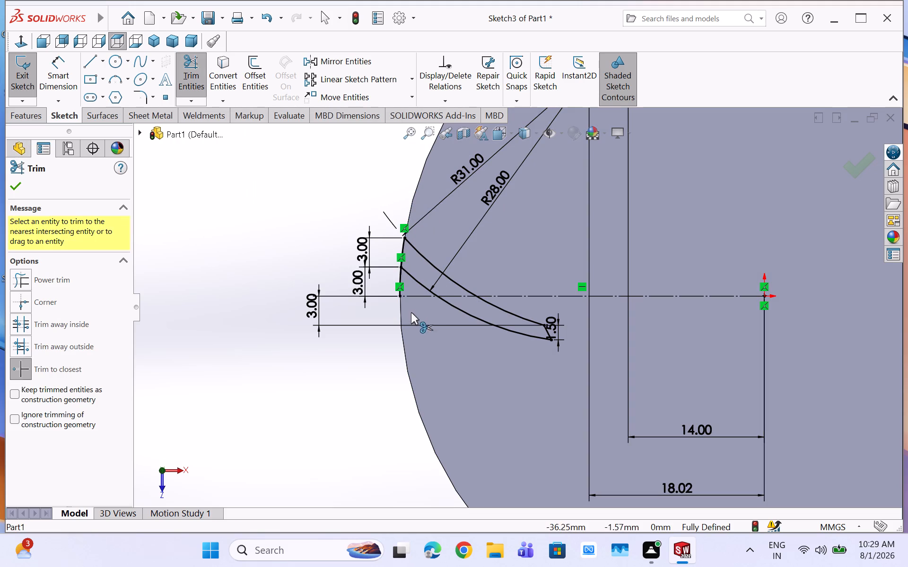
scroll(408, 314, "down", 3)
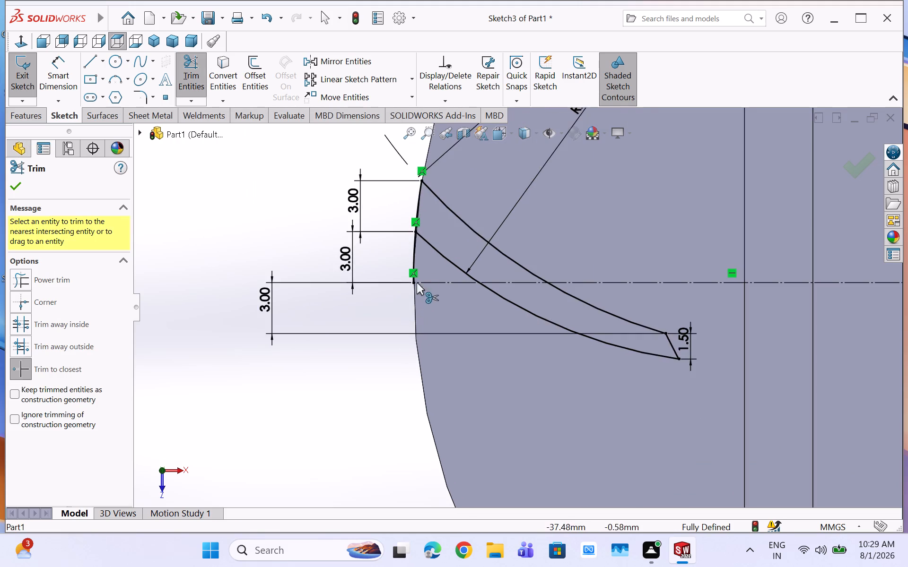
scroll(419, 274, "down", 7)
left_click(461, 275)
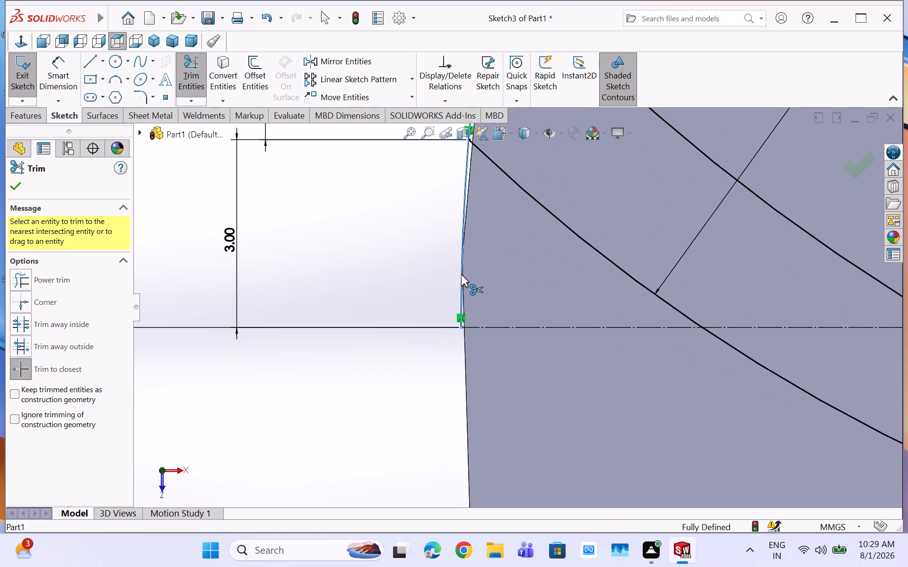
scroll(498, 229, "up", 6)
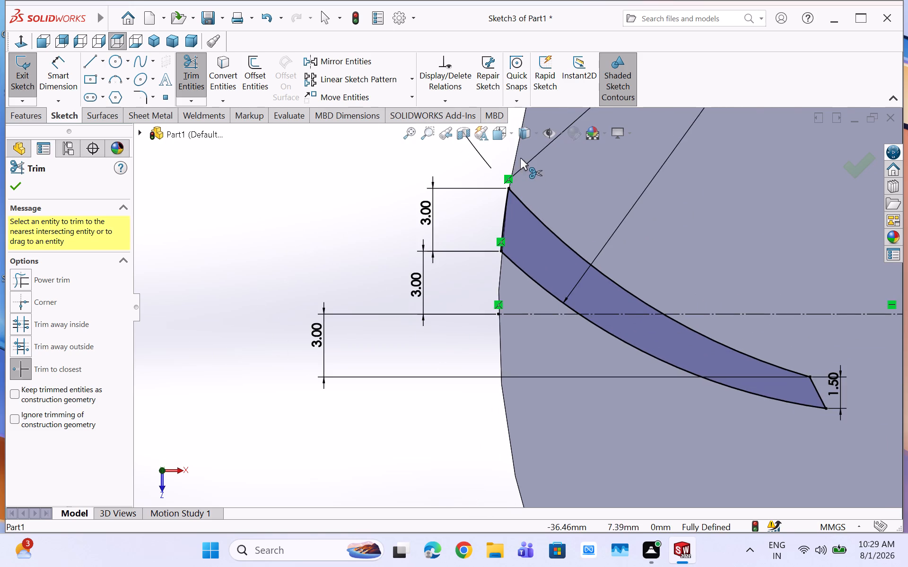
scroll(520, 158, "down", 5)
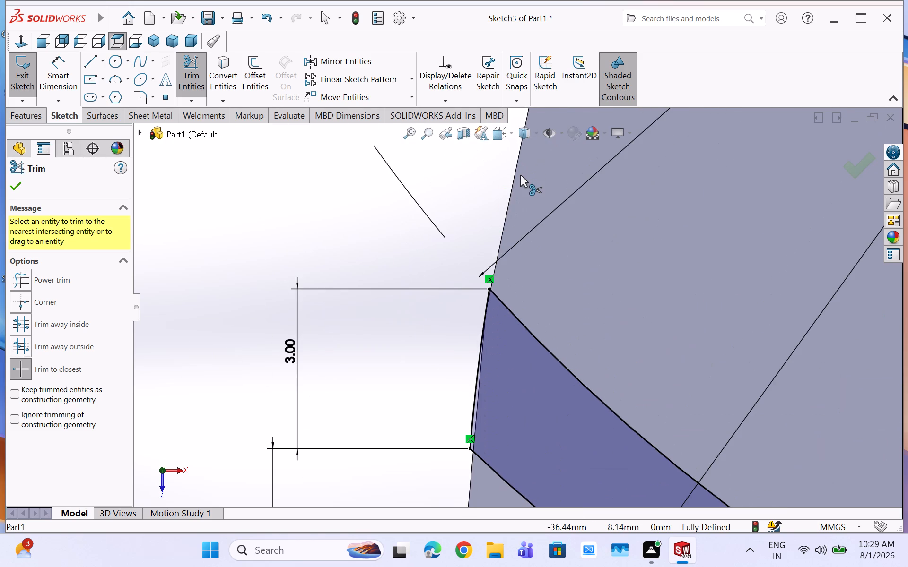
scroll(520, 175, "up", 6)
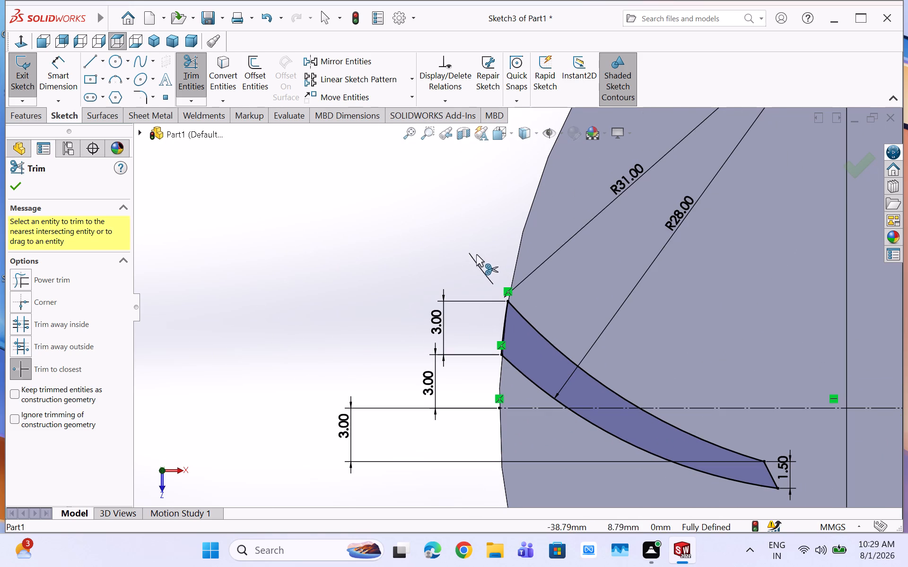
Extrude the closed curved blade profile as a blind boss 14 mm high, merged with the disc.
left_click(476, 264)
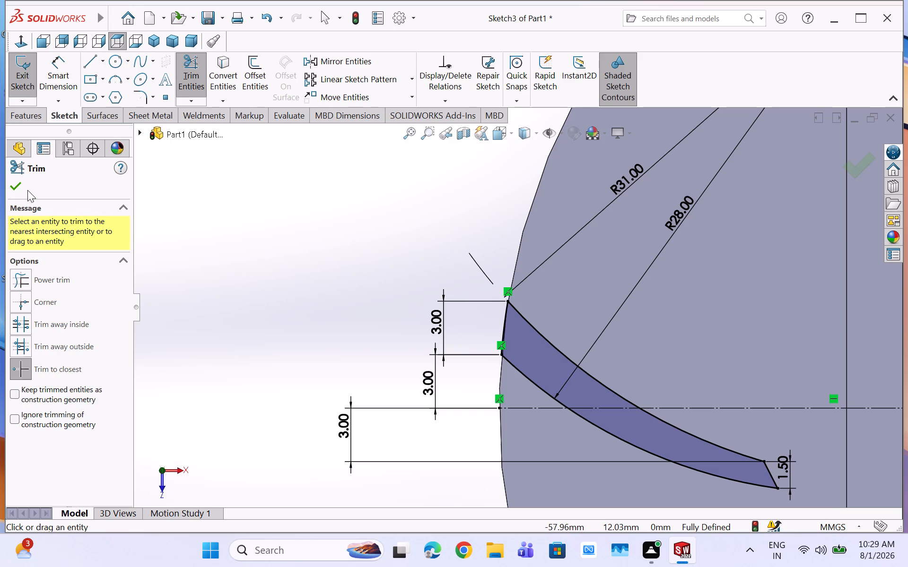
left_click(11, 186)
scroll(561, 329, "up", 7)
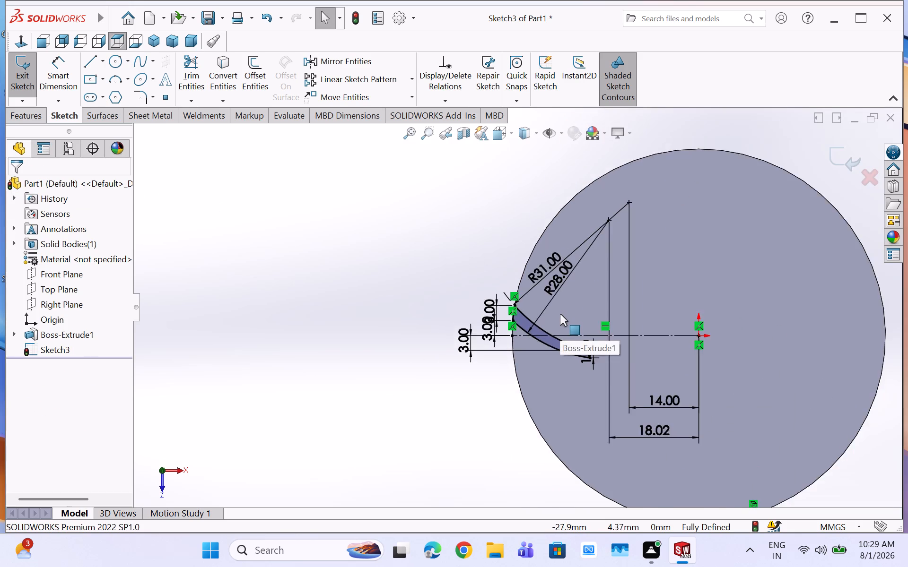
scroll(560, 314, "up", 2)
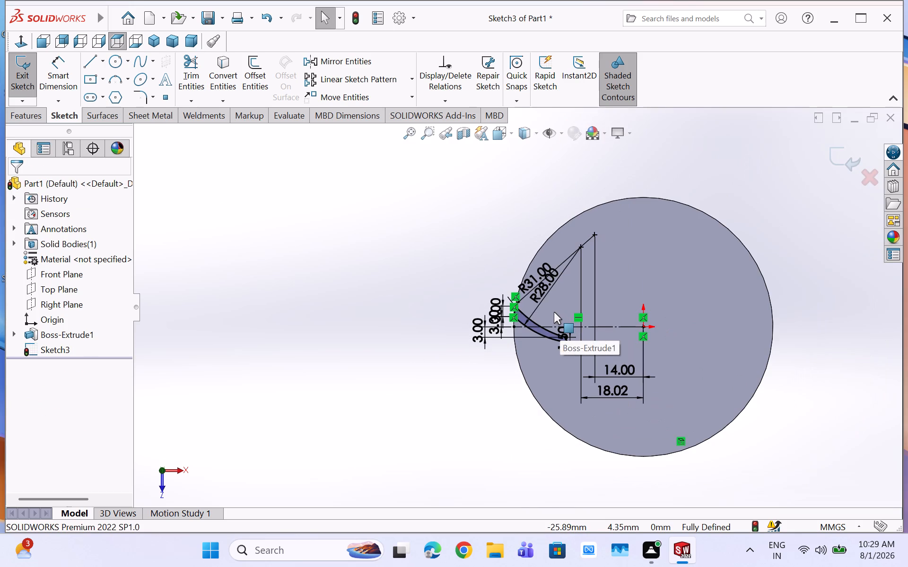
left_click(33, 115)
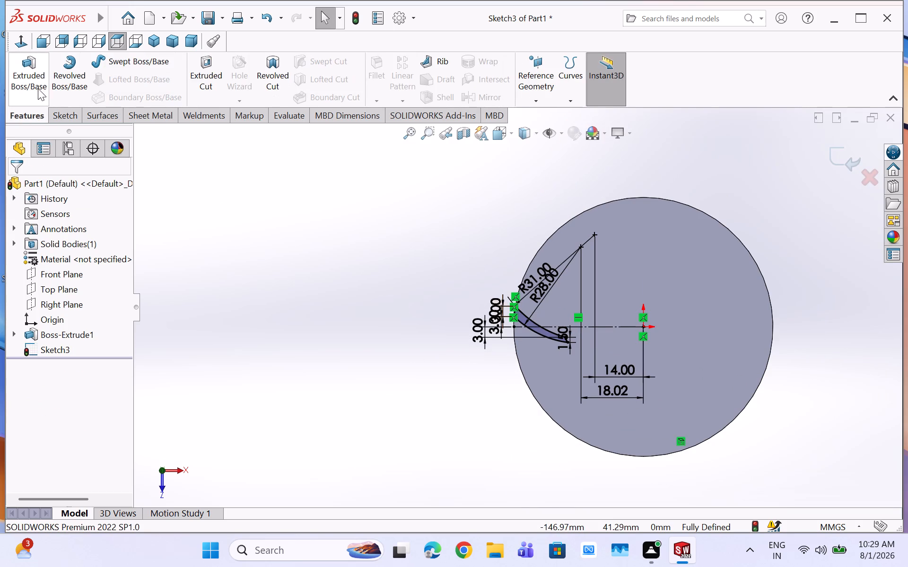
left_click(37, 86)
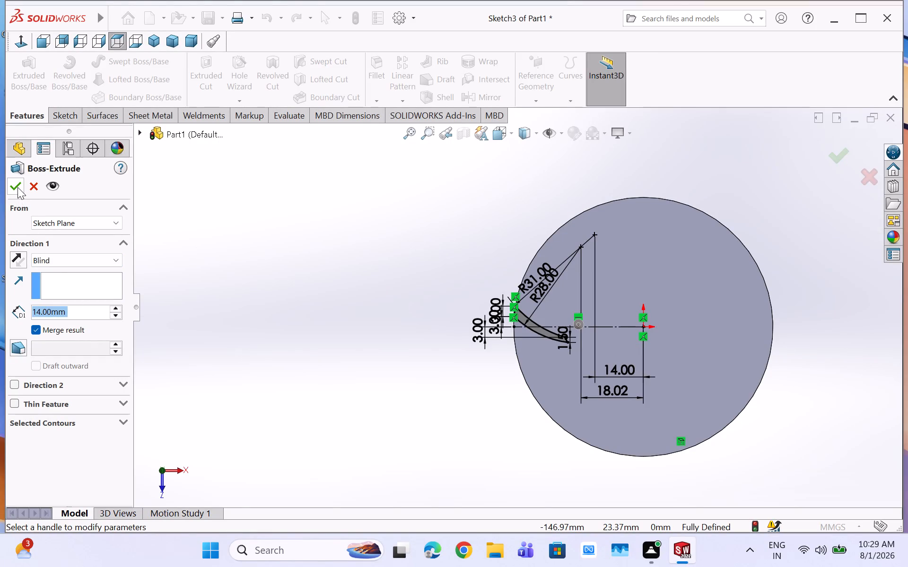
key("ctrl+3")
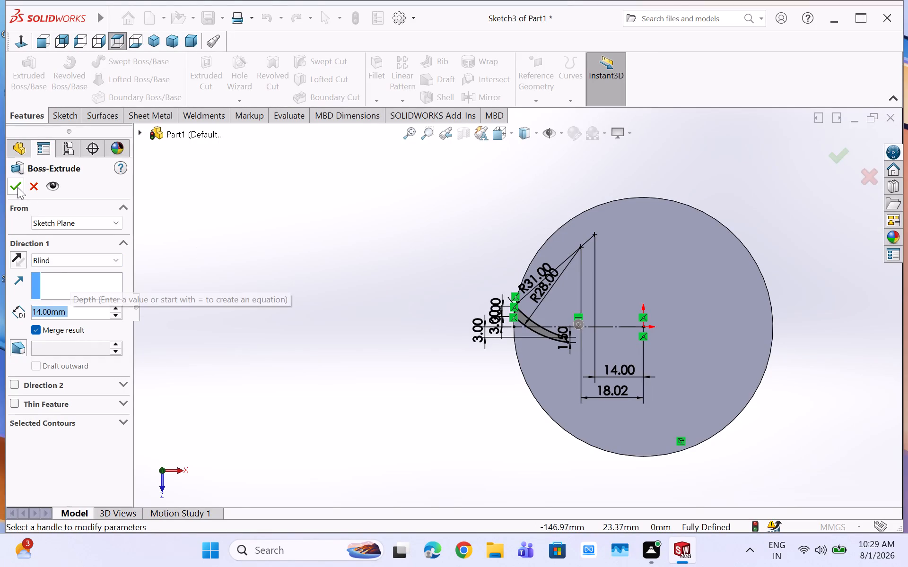
left_click(162, 43)
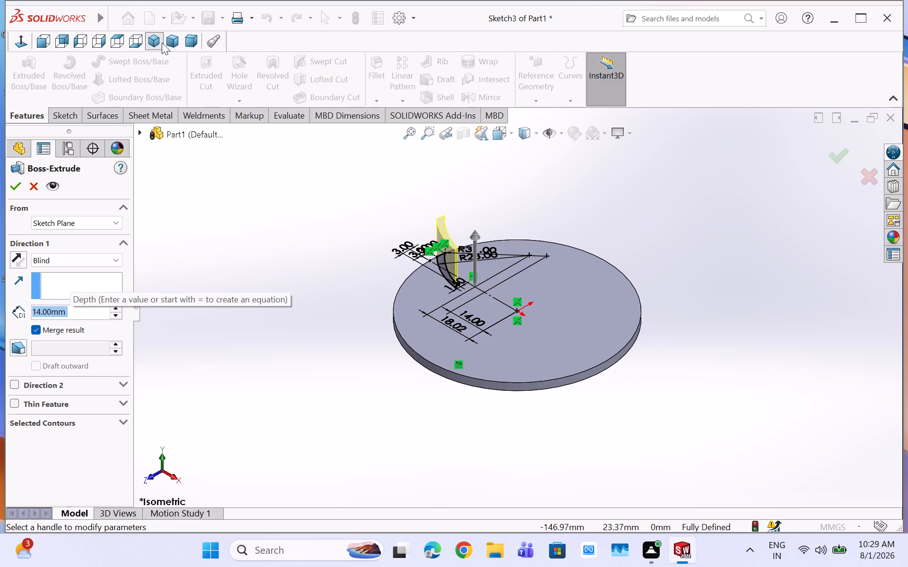
left_click(9, 186)
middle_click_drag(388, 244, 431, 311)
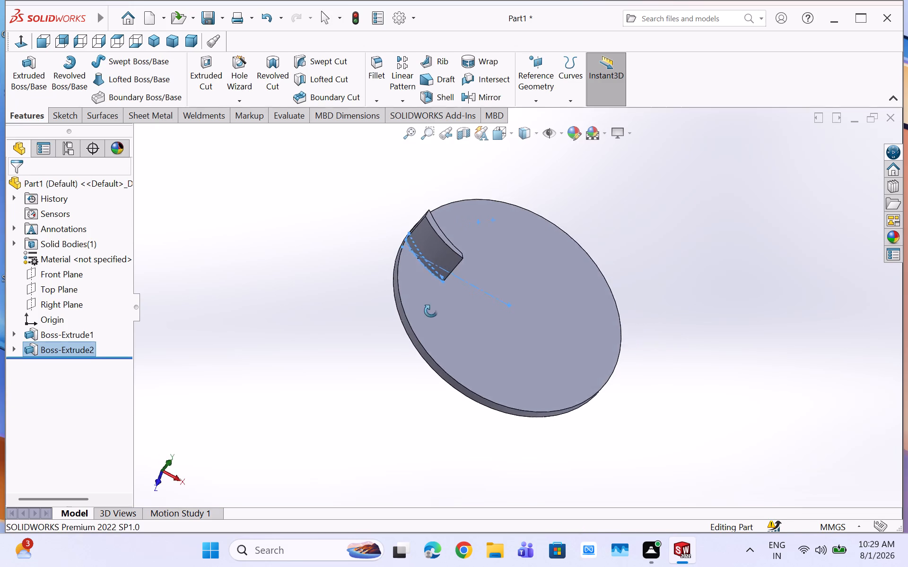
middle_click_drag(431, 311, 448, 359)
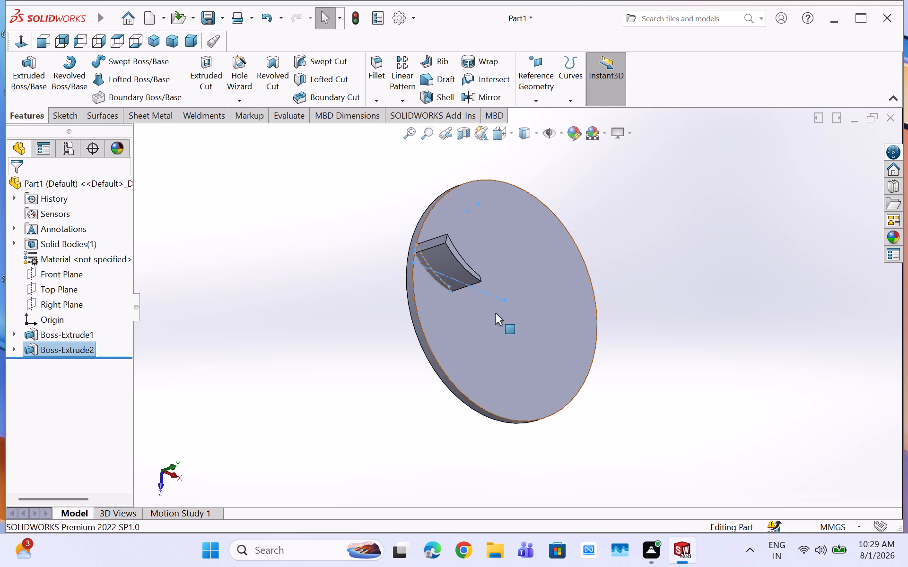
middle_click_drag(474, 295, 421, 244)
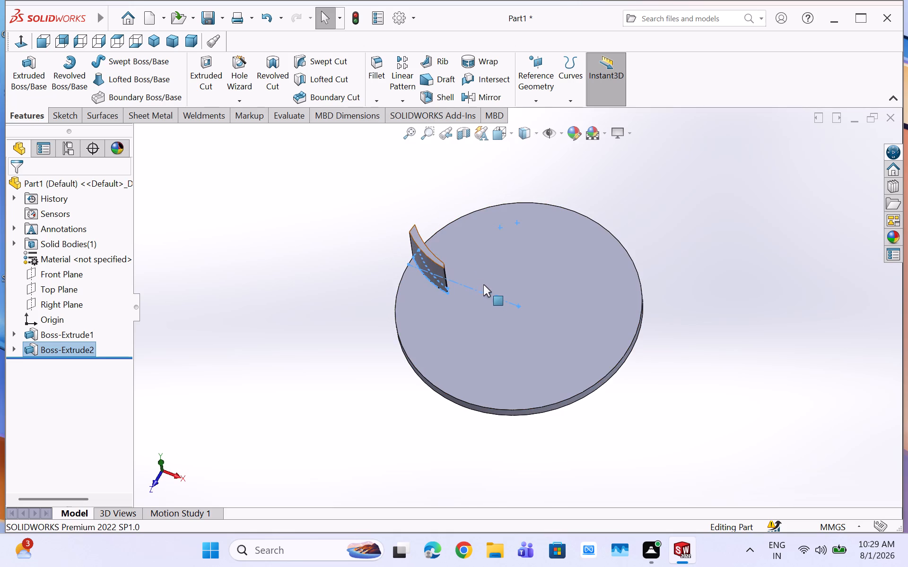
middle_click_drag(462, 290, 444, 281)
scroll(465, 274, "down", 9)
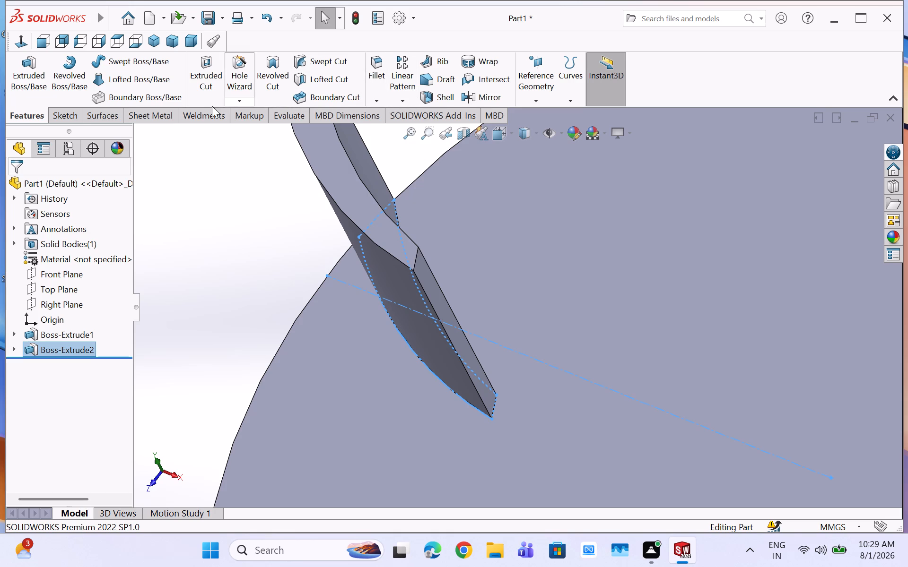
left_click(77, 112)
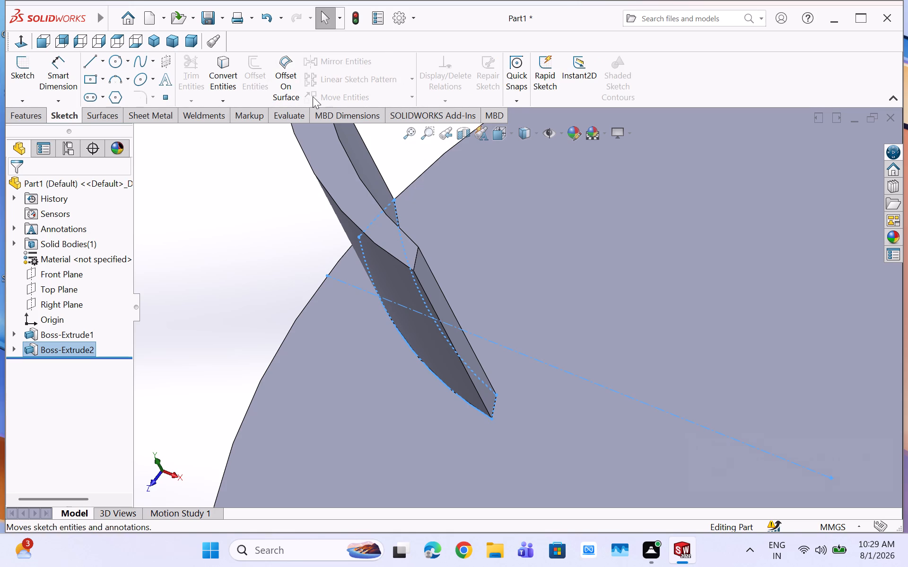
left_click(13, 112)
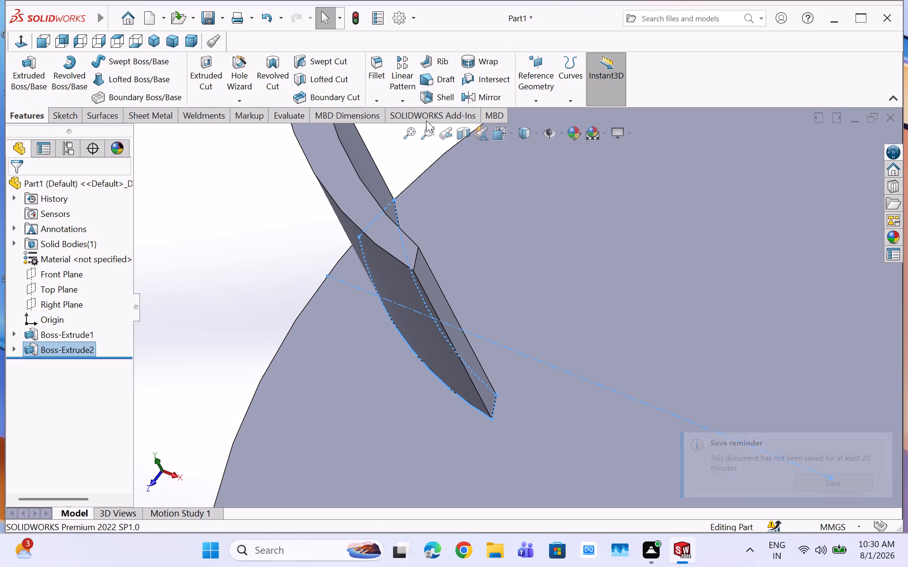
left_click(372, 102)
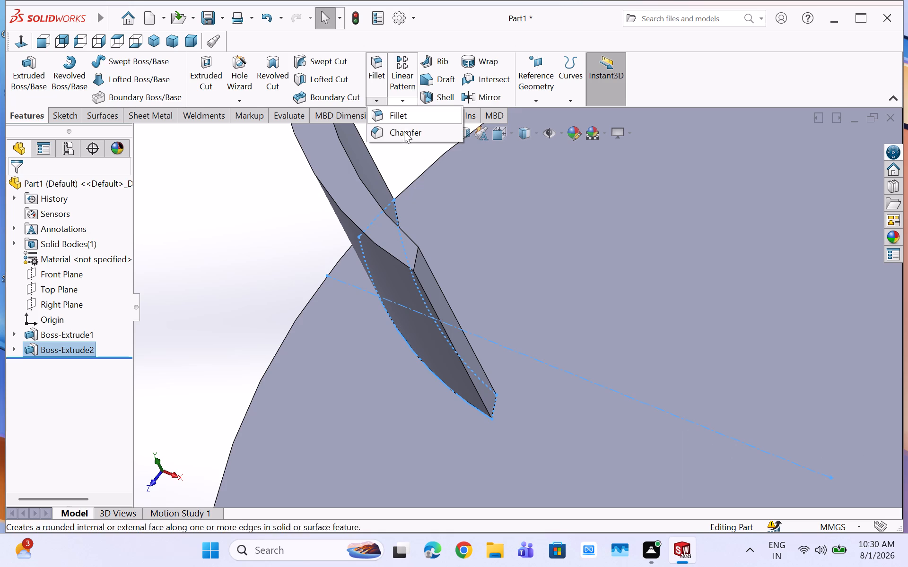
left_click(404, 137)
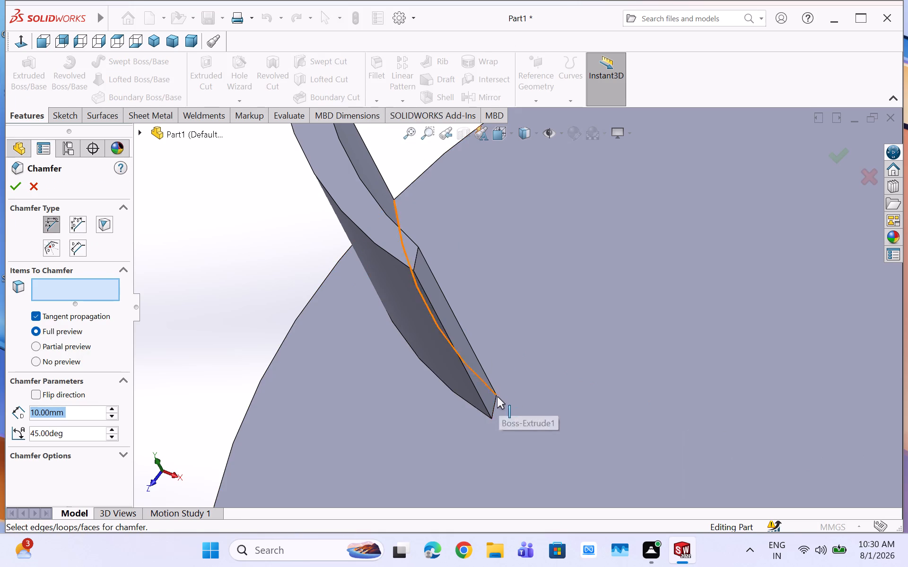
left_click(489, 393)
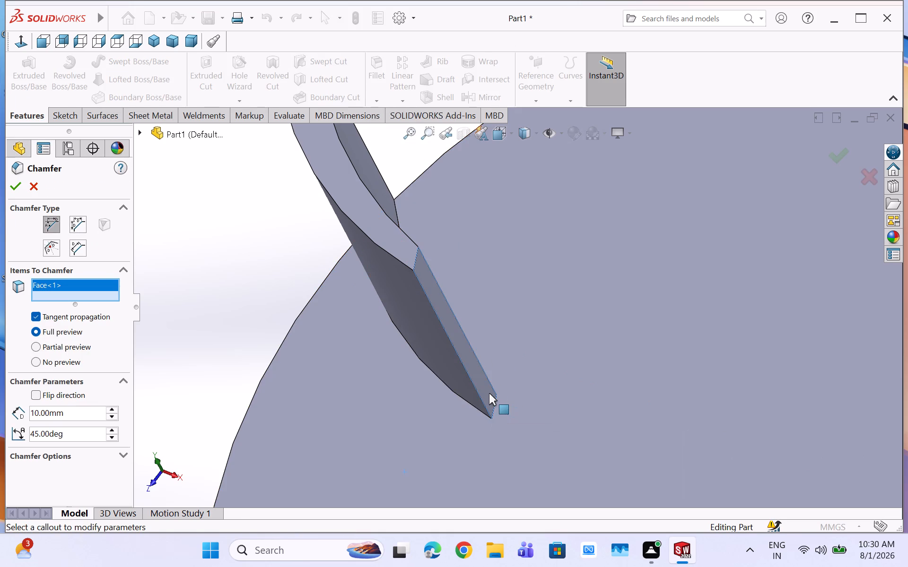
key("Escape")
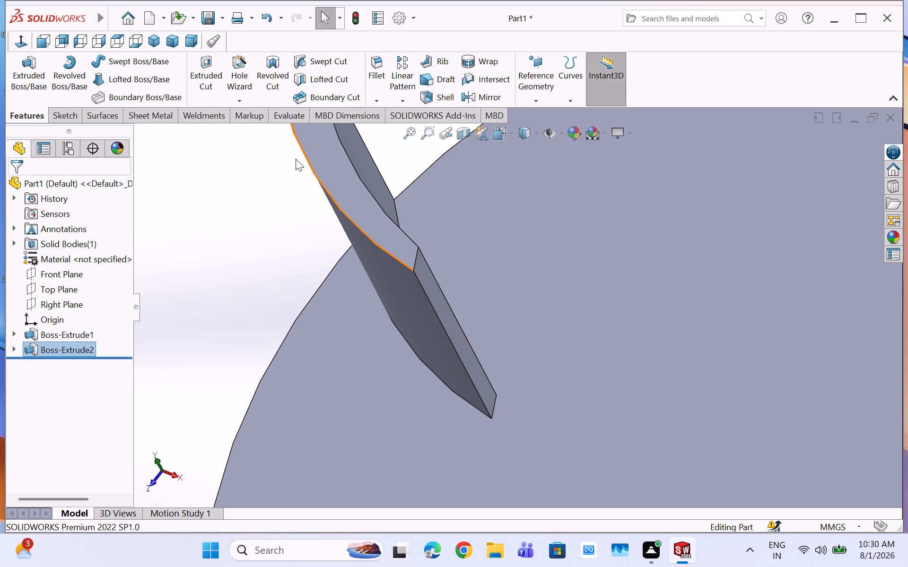
Chamfer the short bottom edge where the blade's narrow inner end meets the disc, with a 3 mm distance at 45 degrees.
left_click(375, 99)
left_click(396, 127)
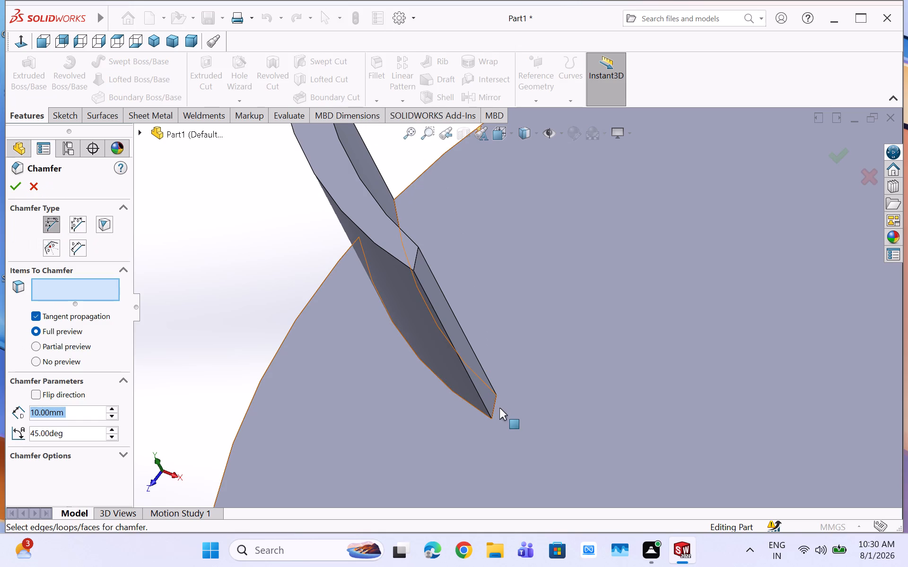
left_click(494, 408)
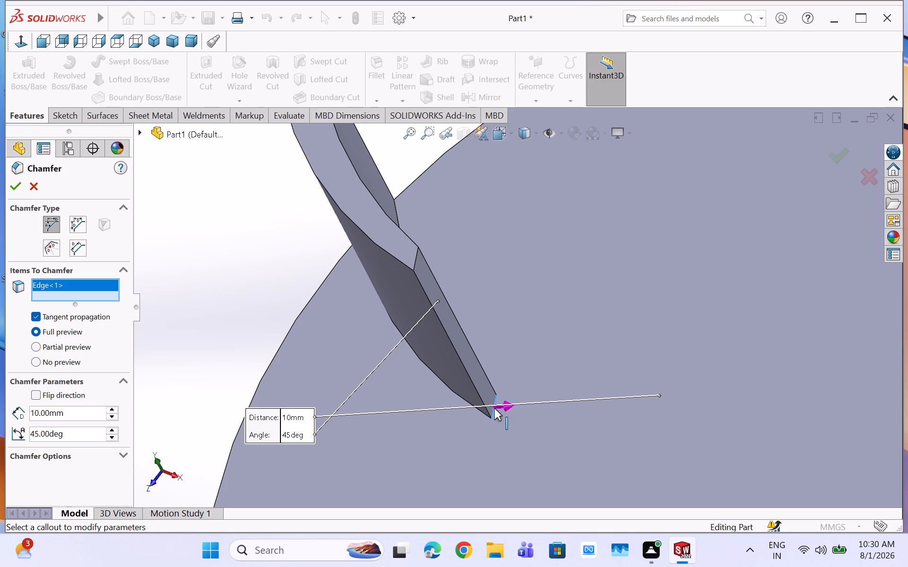
double_click(68, 417)
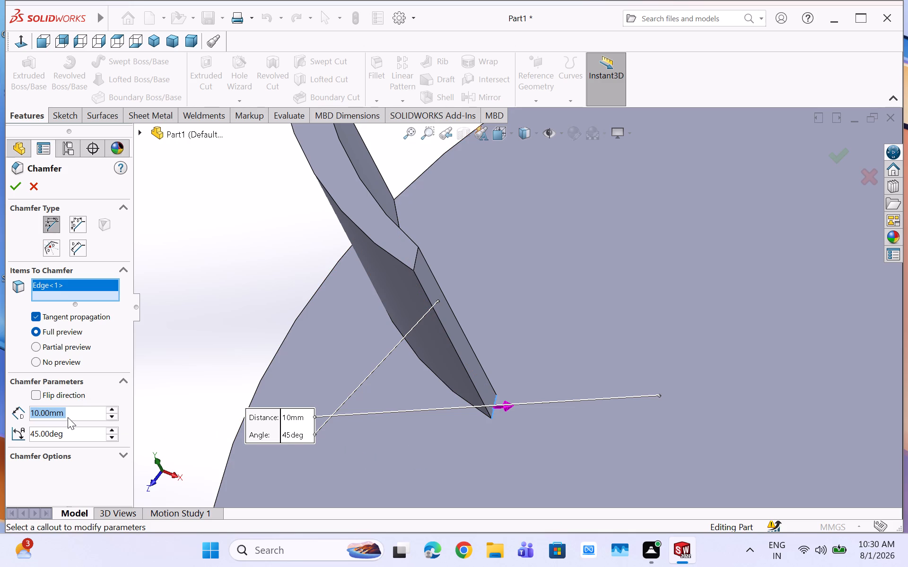
key("6")
key("Return")
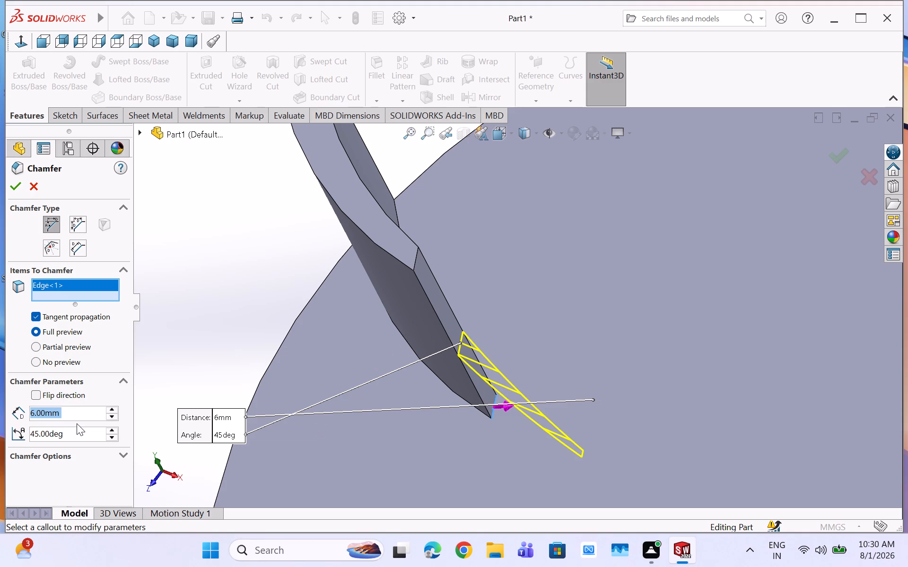
key("3")
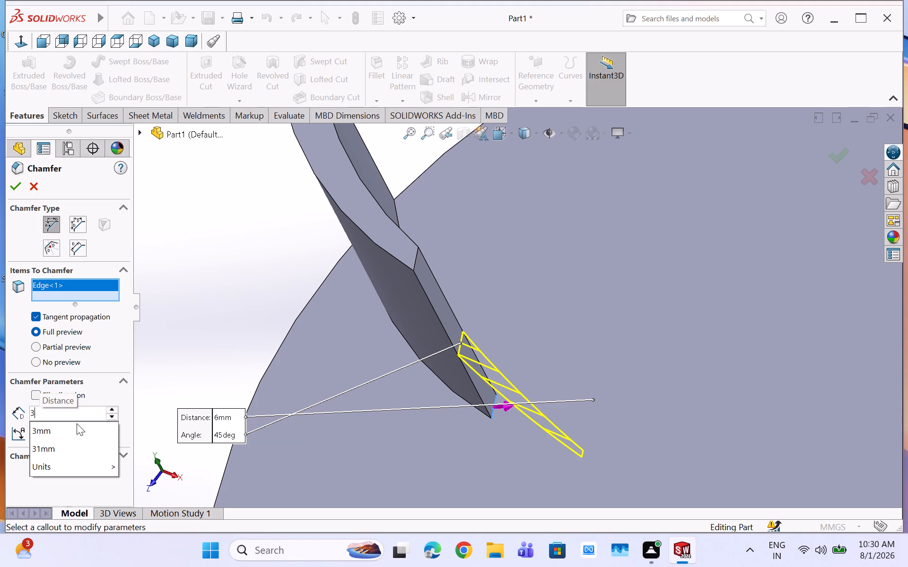
key("Return")
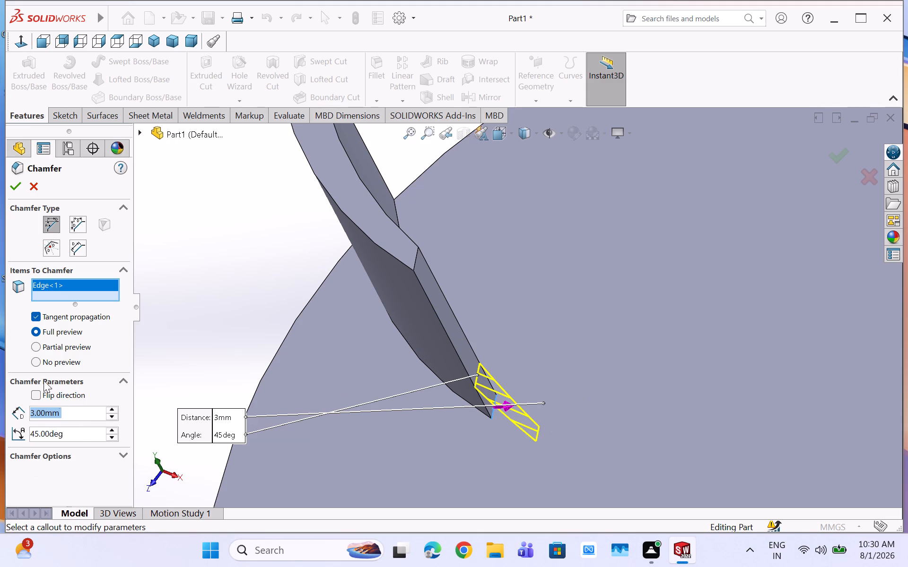
left_click(13, 187)
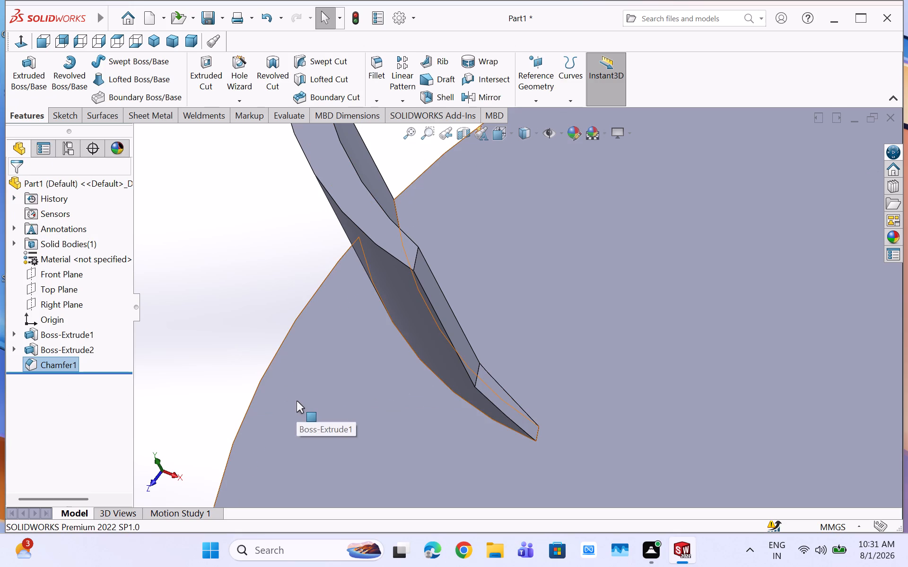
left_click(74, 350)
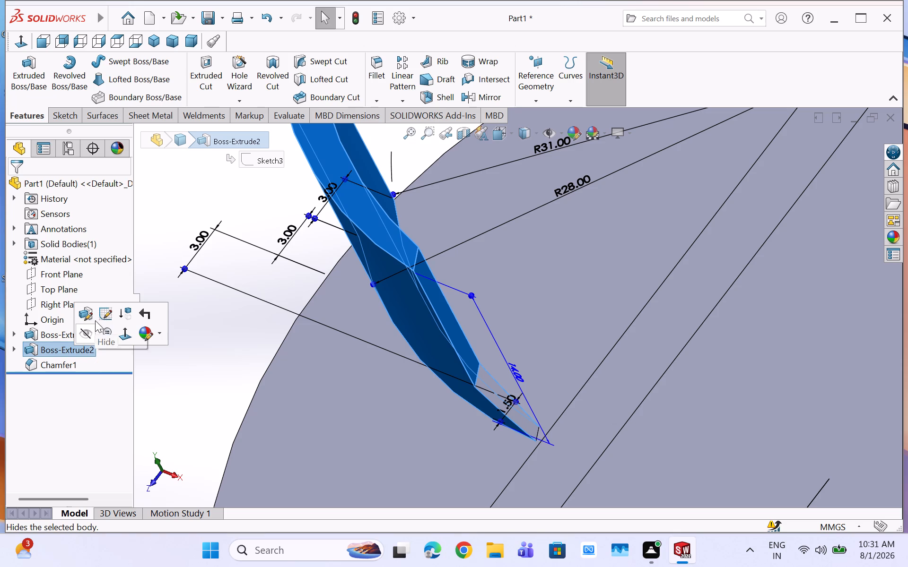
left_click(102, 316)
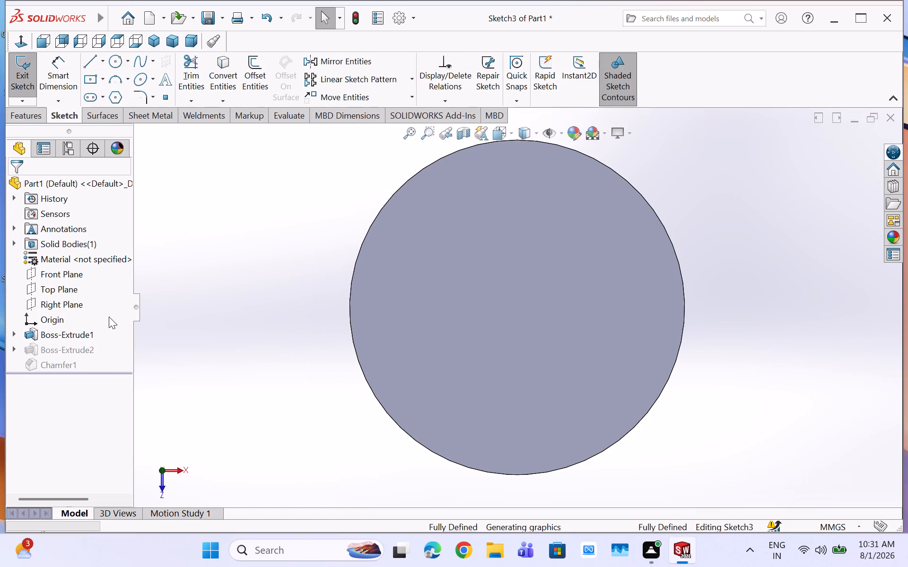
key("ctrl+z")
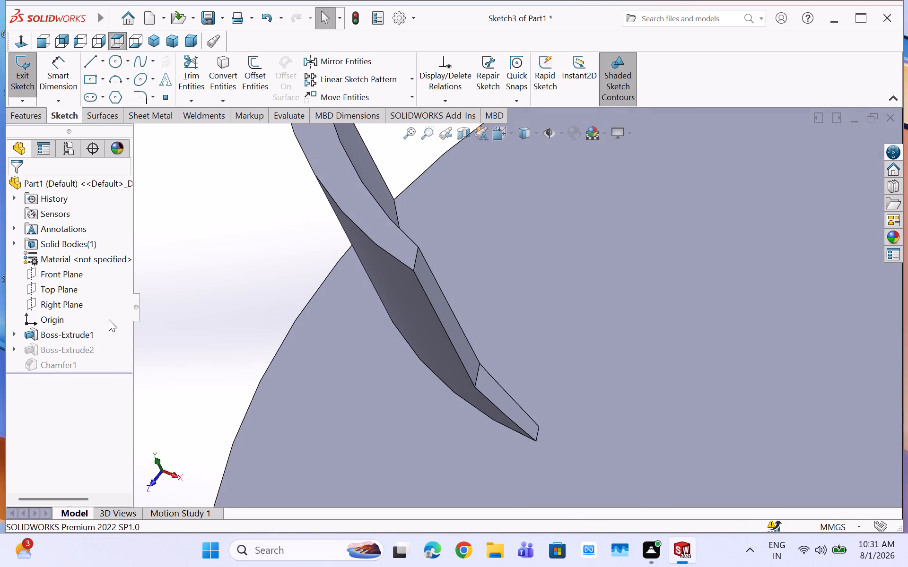
Start a circular pattern of the extruded blade feature and clear its number of instances for editing.
left_click(76, 350)
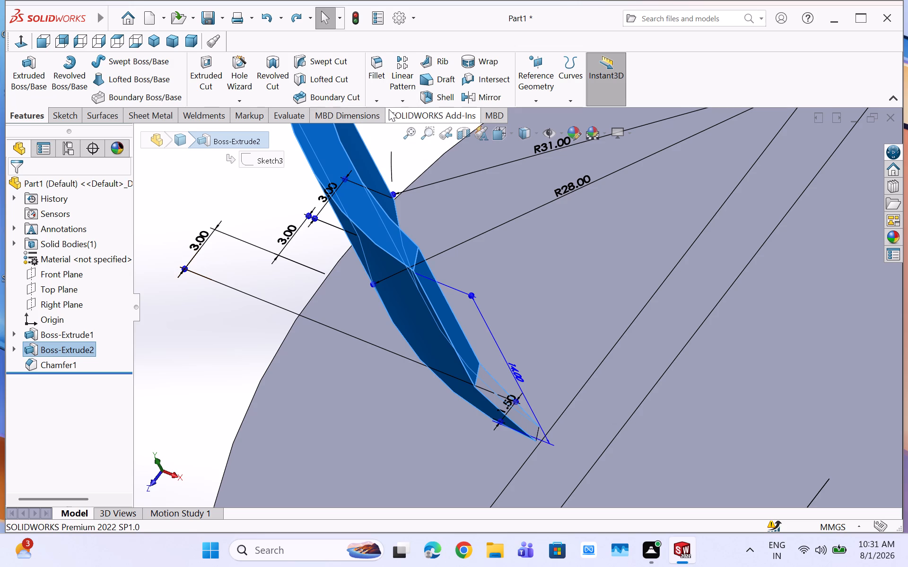
left_click(404, 97)
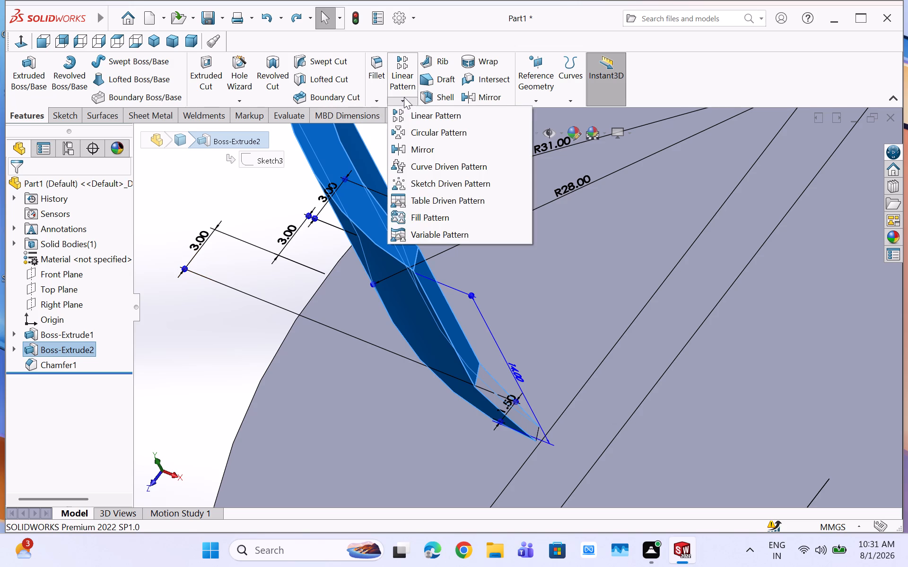
left_click(426, 131)
scroll(583, 285, "up", 8)
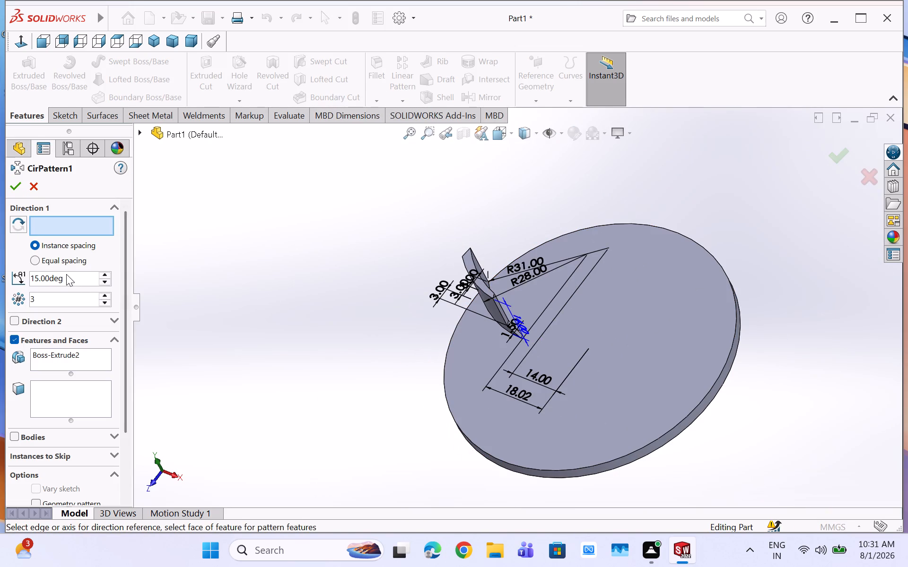
left_click(61, 298)
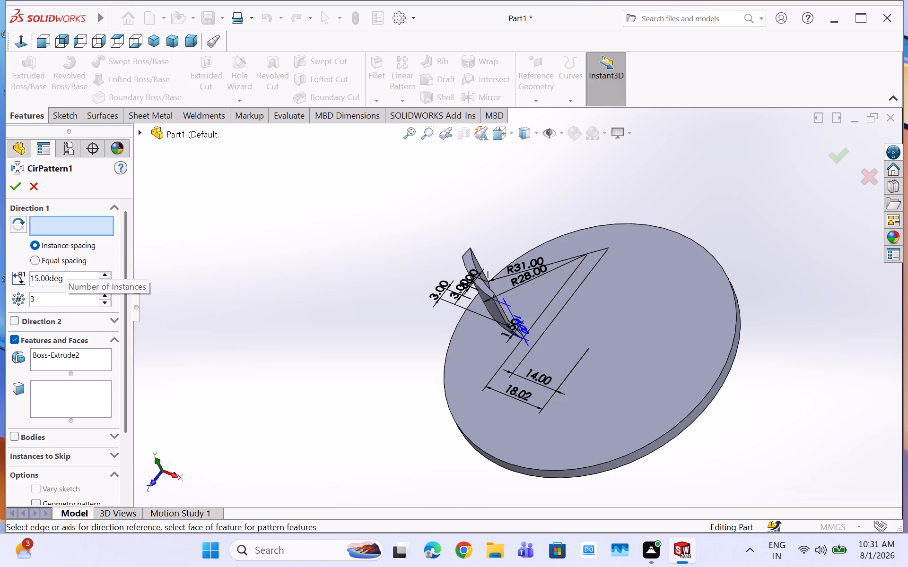
key("BackSpace")
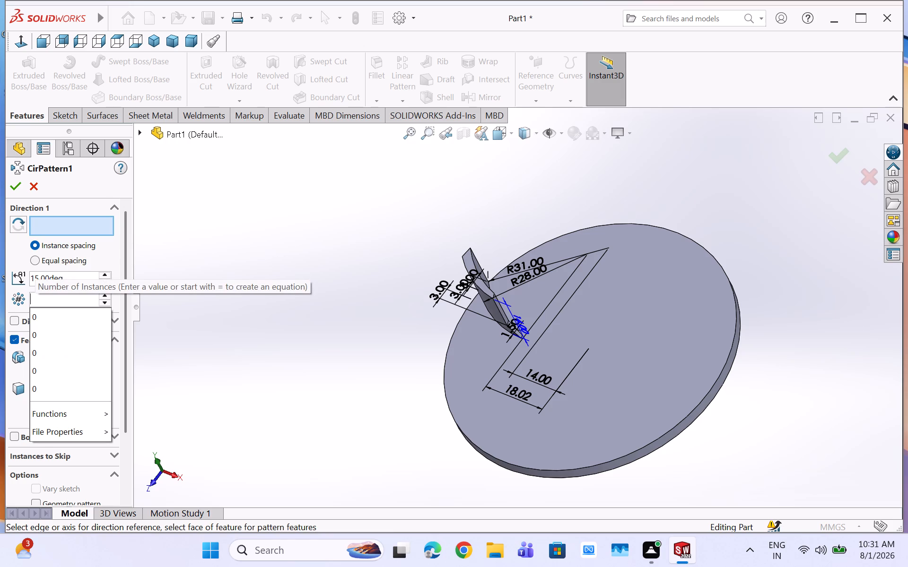
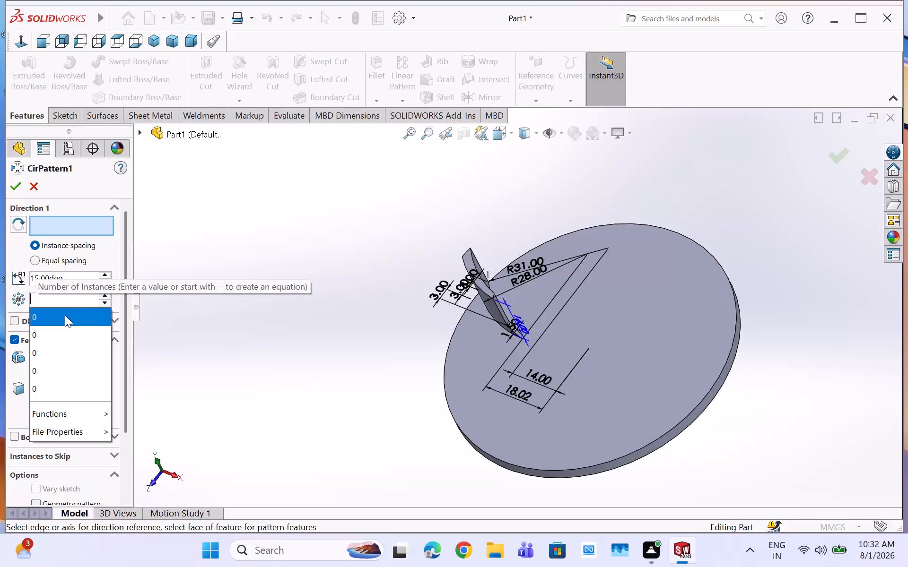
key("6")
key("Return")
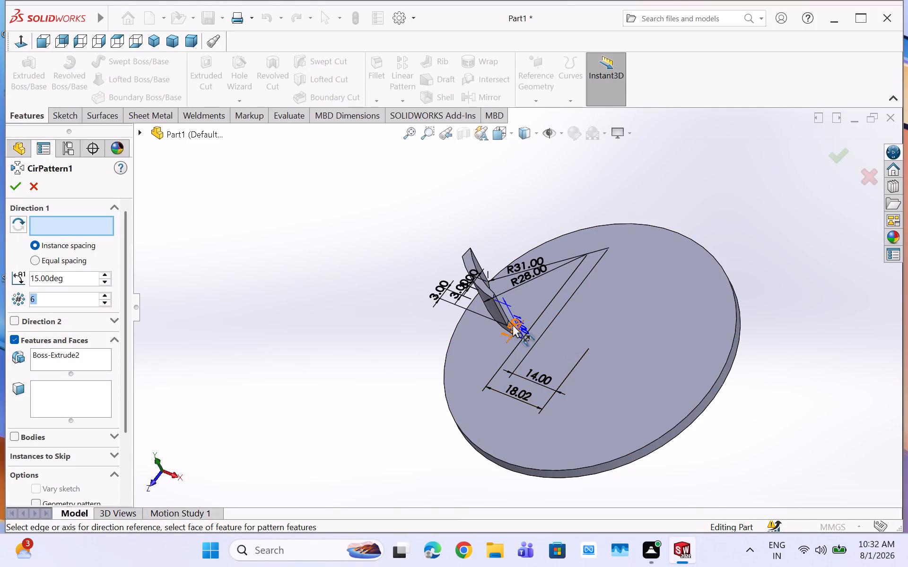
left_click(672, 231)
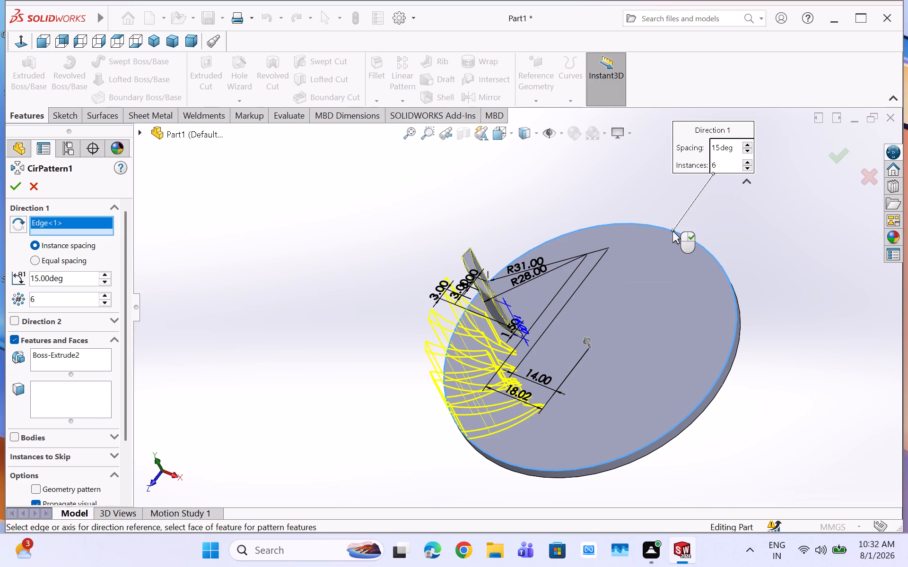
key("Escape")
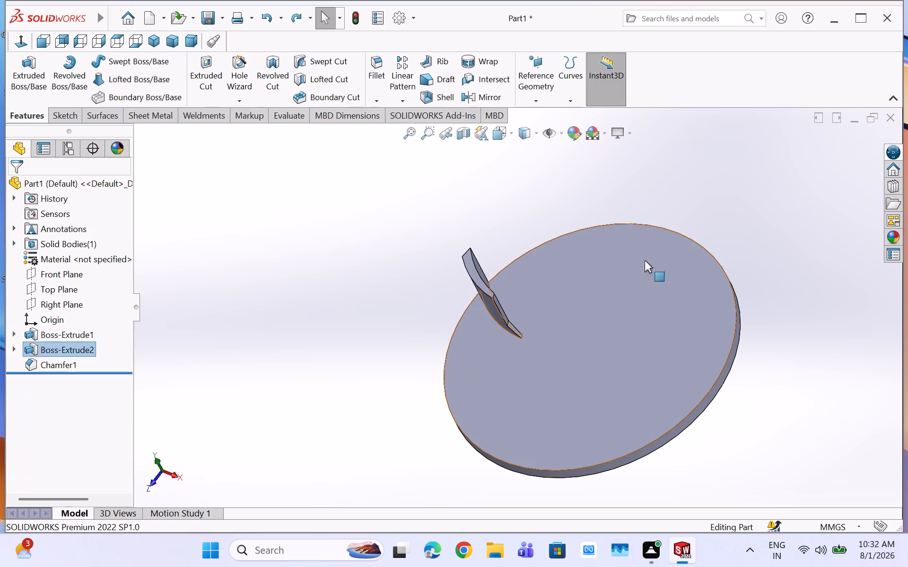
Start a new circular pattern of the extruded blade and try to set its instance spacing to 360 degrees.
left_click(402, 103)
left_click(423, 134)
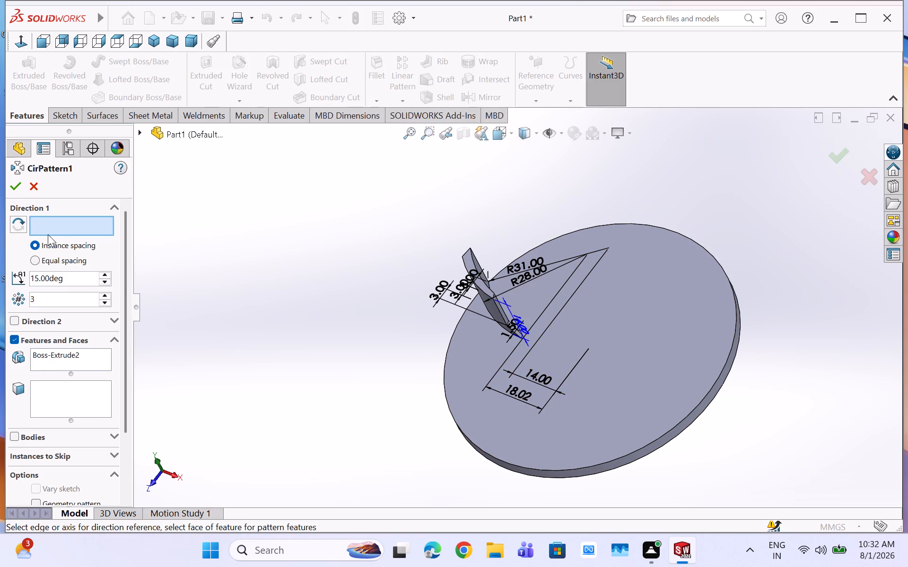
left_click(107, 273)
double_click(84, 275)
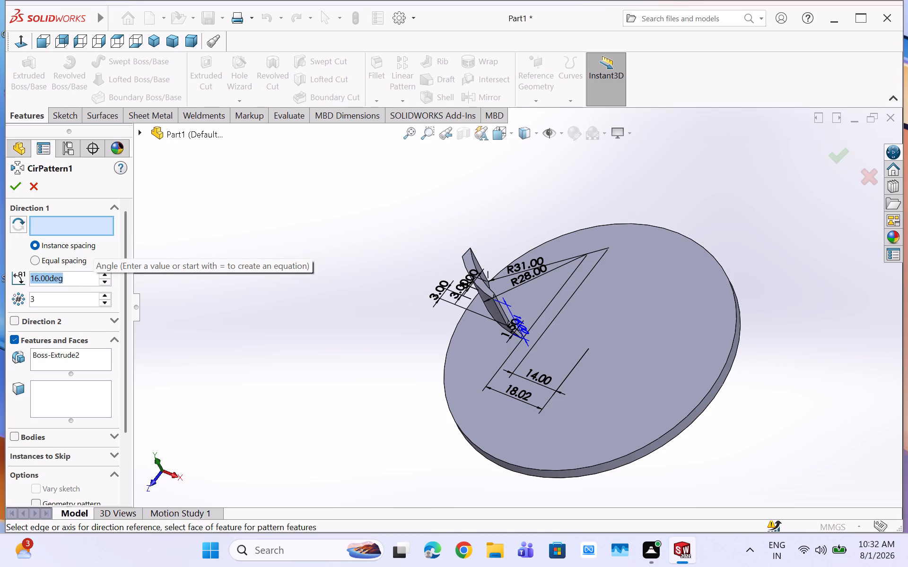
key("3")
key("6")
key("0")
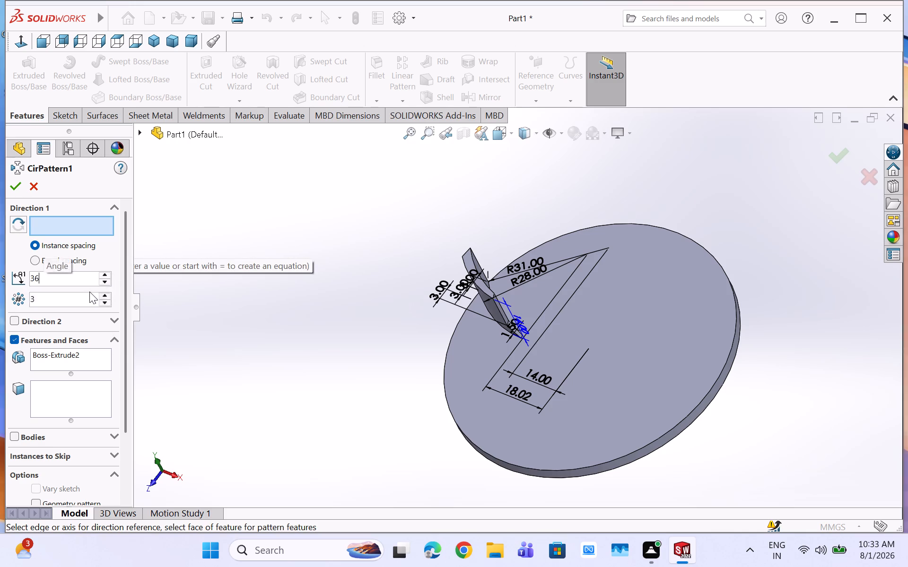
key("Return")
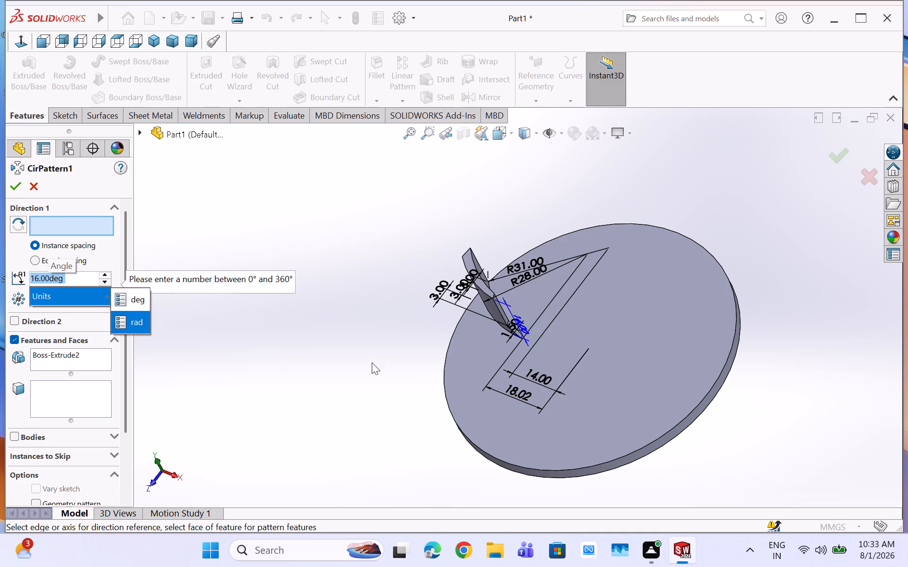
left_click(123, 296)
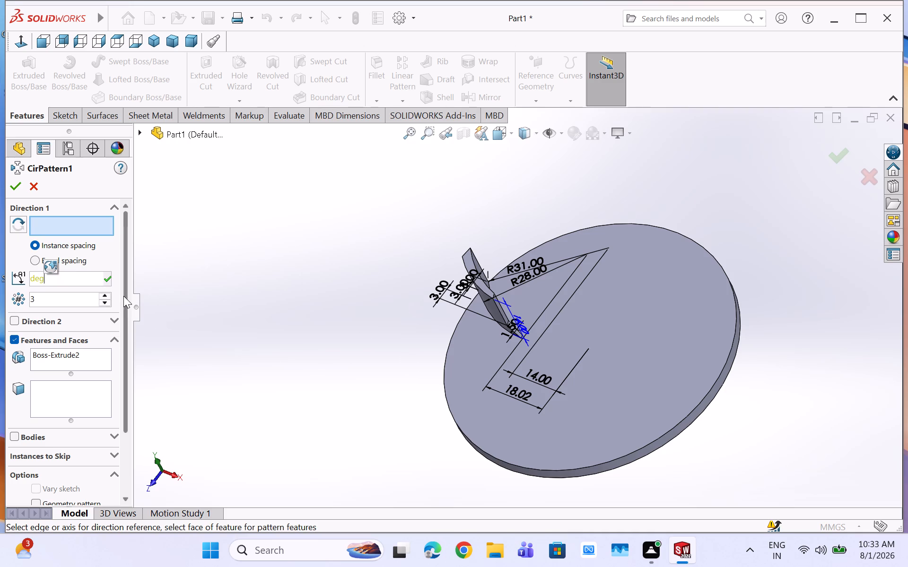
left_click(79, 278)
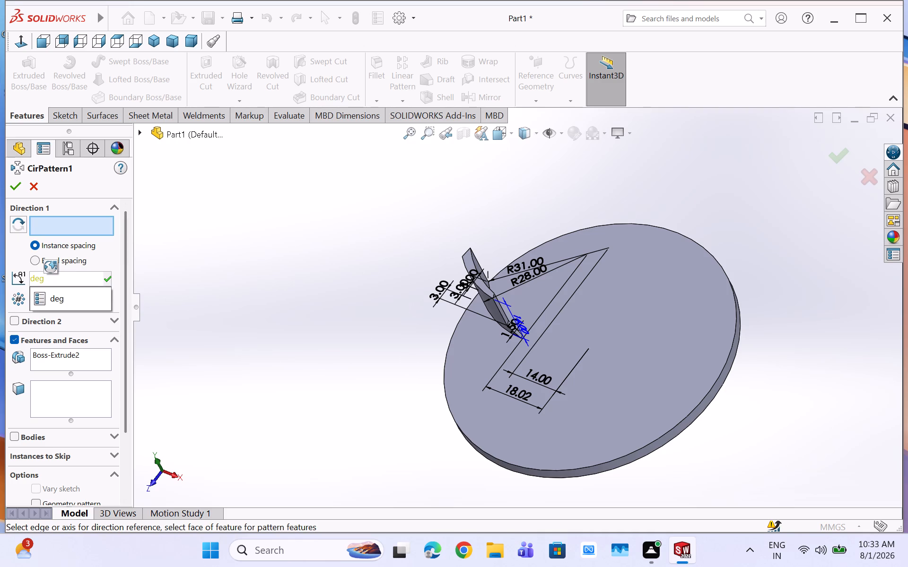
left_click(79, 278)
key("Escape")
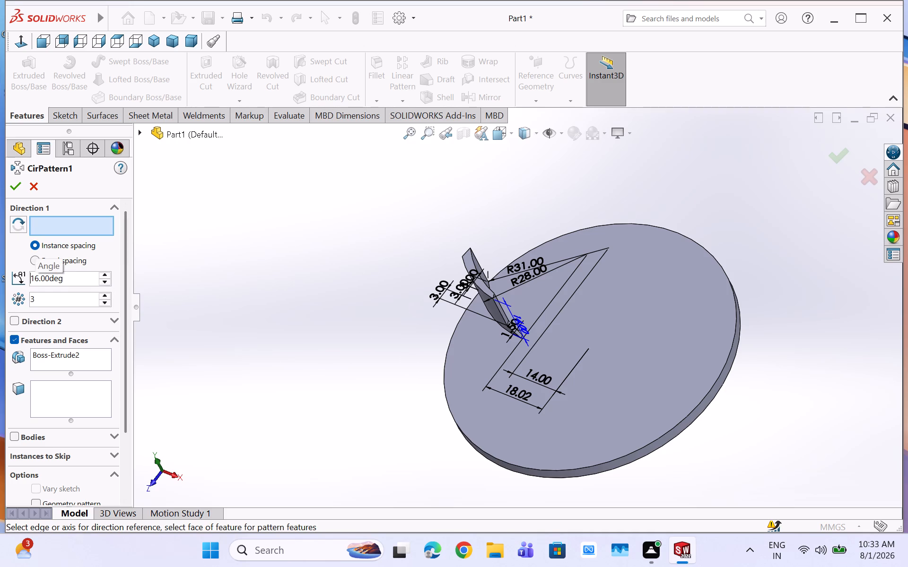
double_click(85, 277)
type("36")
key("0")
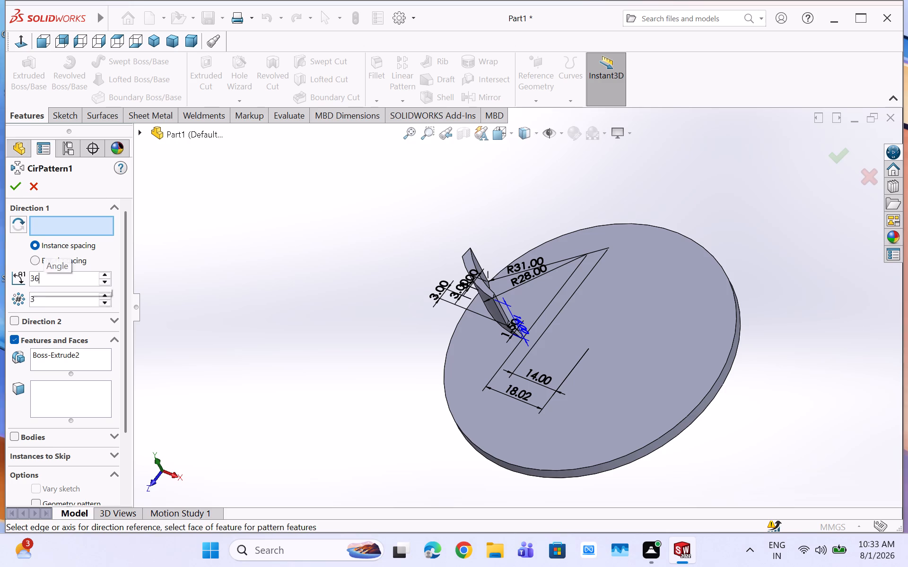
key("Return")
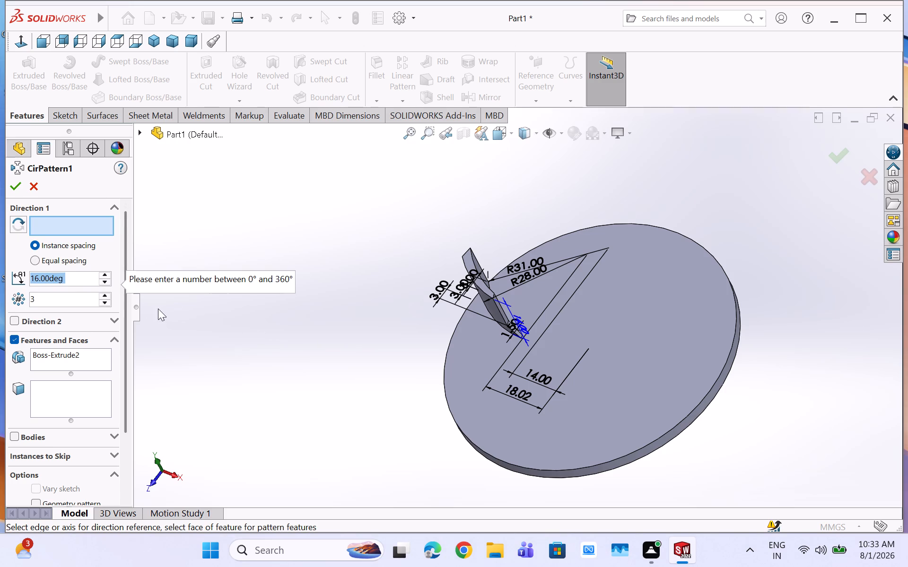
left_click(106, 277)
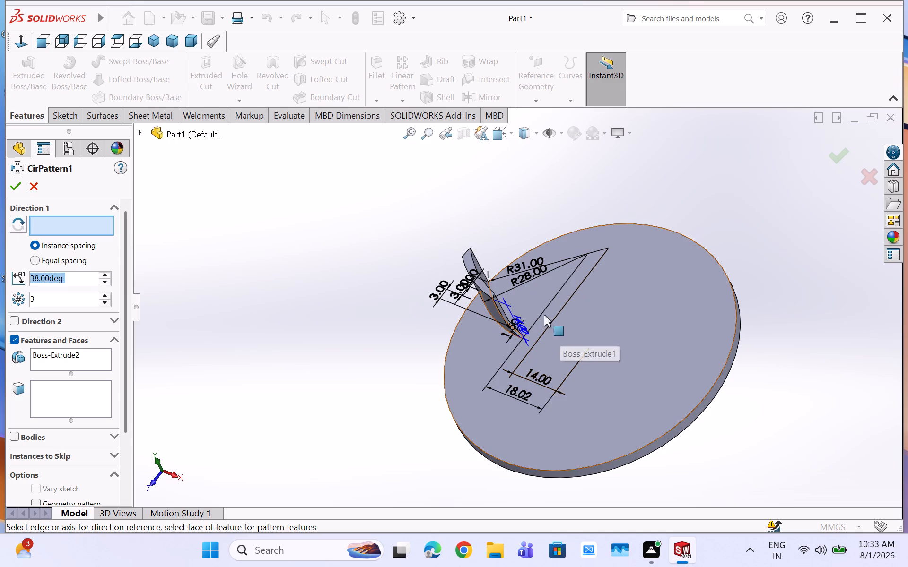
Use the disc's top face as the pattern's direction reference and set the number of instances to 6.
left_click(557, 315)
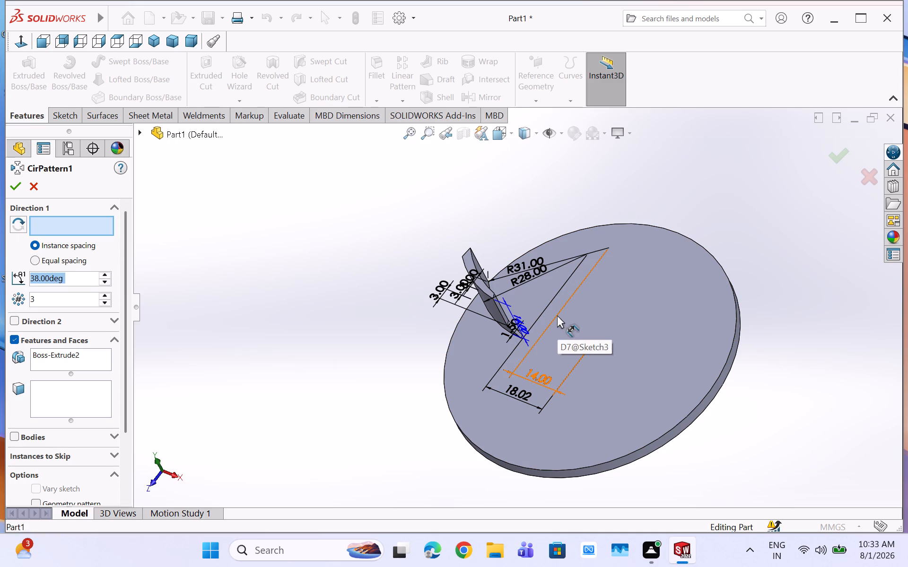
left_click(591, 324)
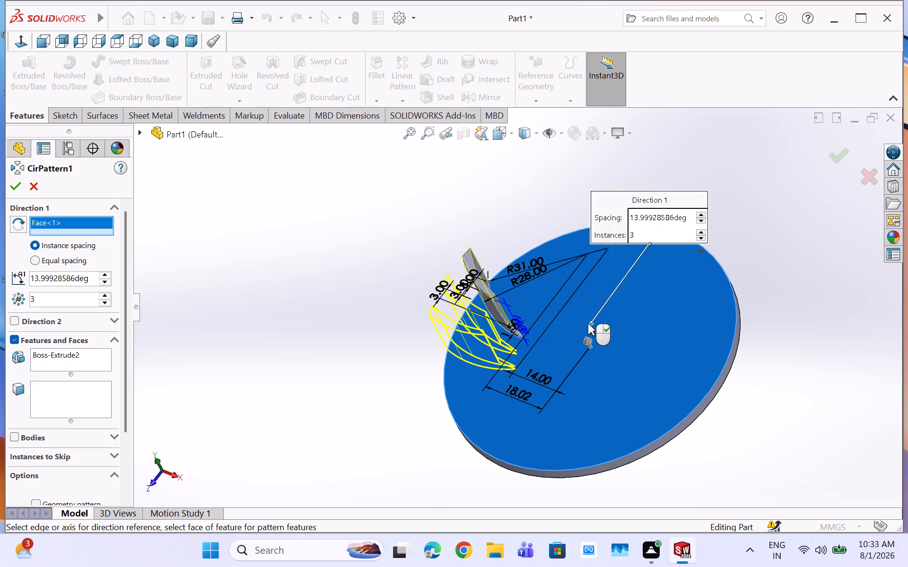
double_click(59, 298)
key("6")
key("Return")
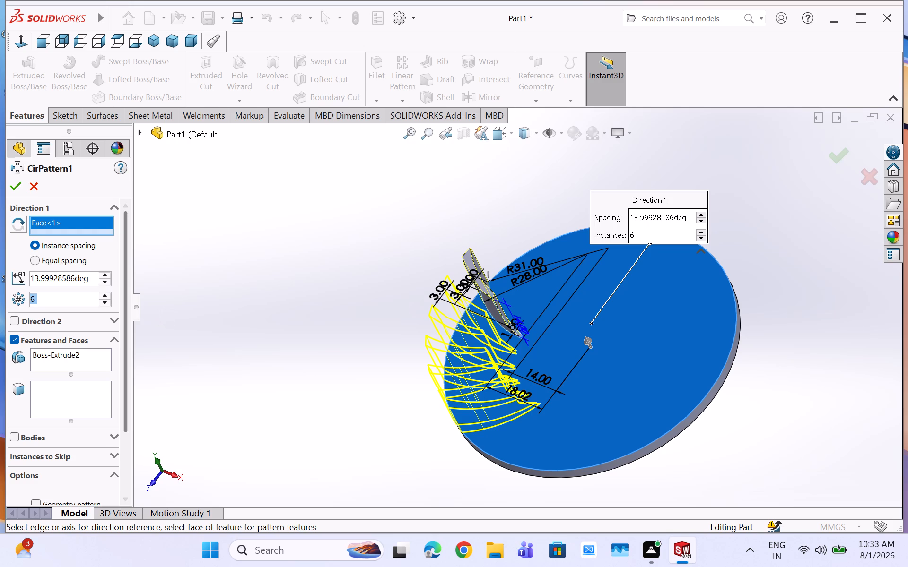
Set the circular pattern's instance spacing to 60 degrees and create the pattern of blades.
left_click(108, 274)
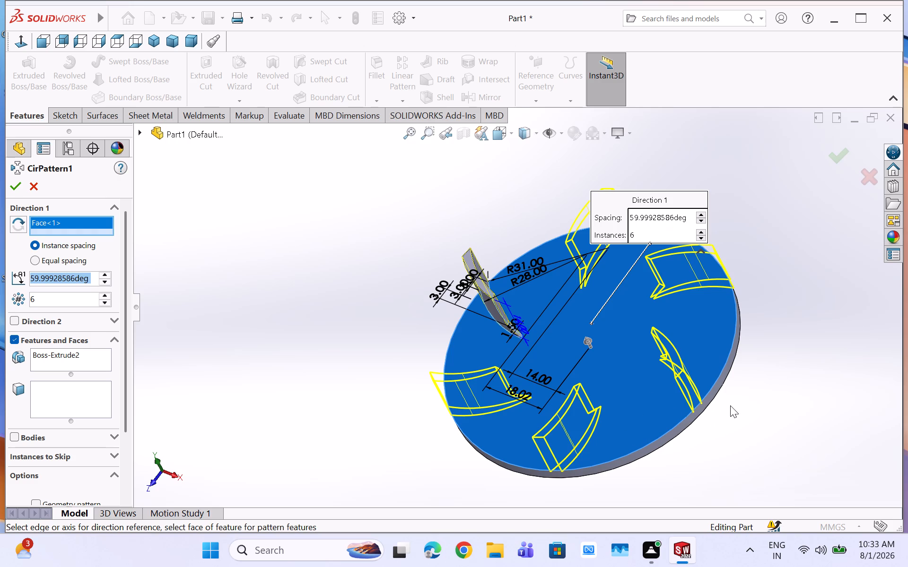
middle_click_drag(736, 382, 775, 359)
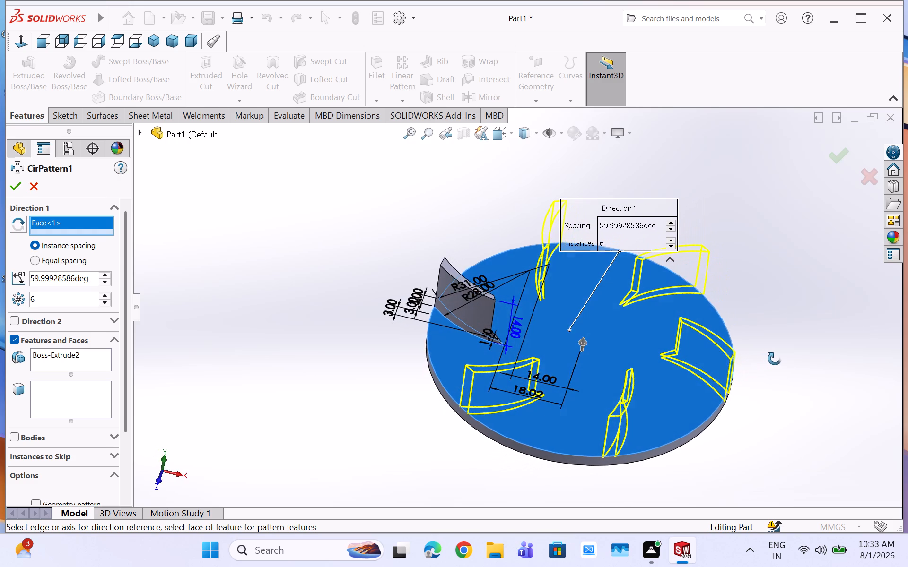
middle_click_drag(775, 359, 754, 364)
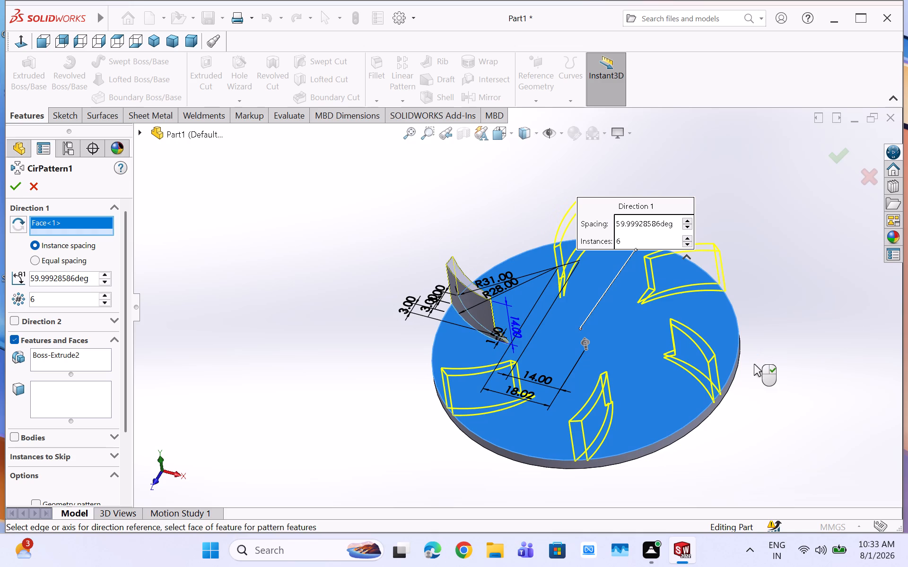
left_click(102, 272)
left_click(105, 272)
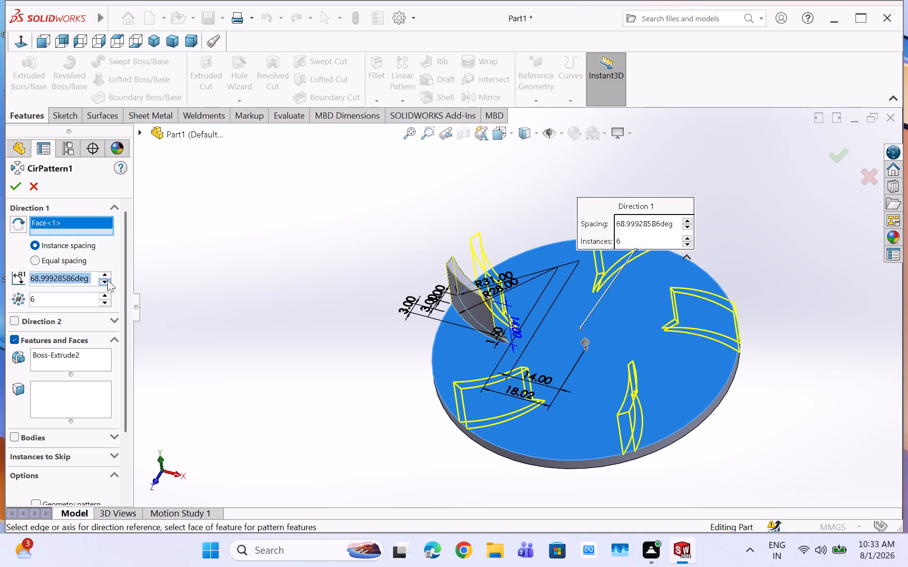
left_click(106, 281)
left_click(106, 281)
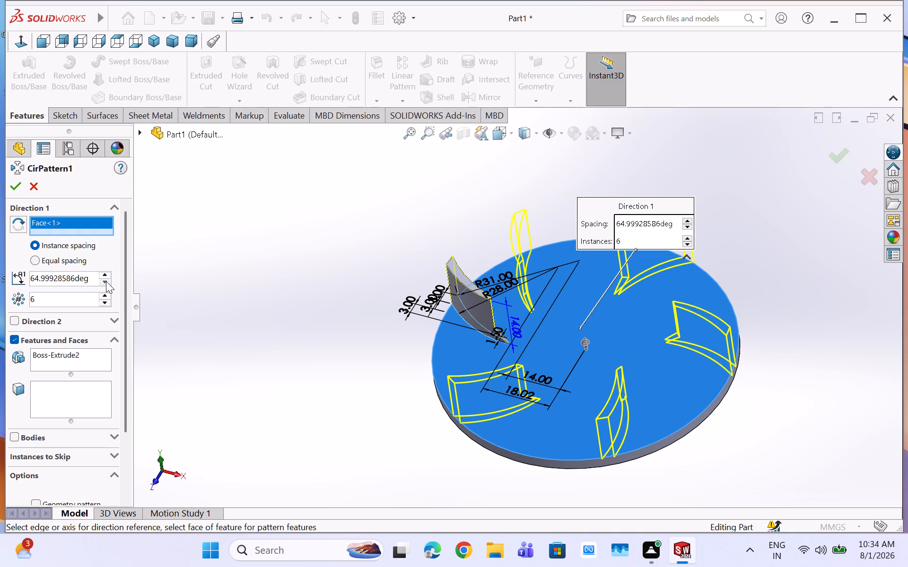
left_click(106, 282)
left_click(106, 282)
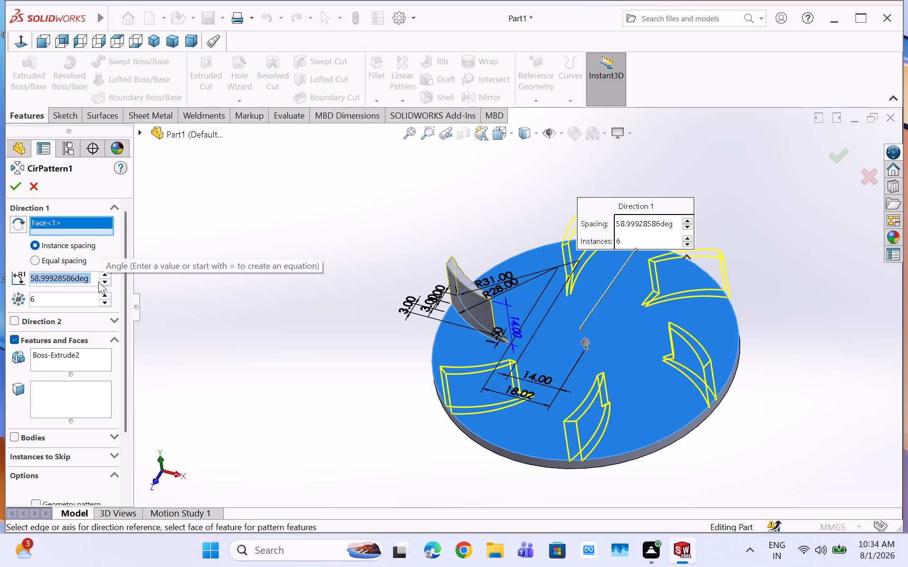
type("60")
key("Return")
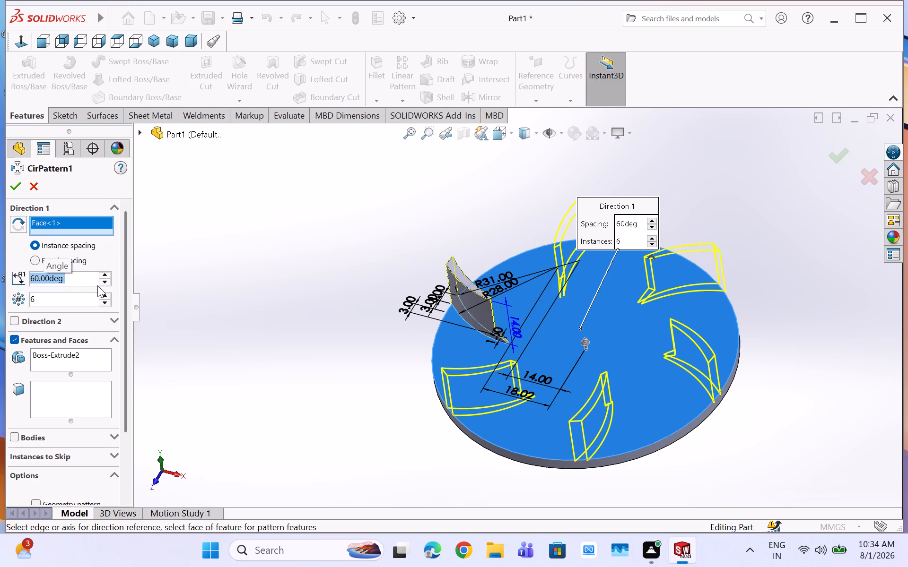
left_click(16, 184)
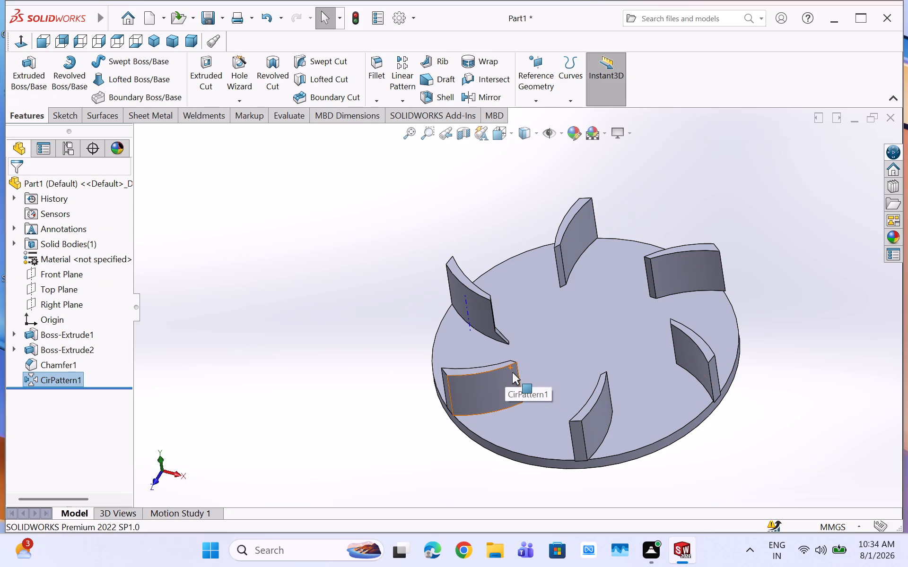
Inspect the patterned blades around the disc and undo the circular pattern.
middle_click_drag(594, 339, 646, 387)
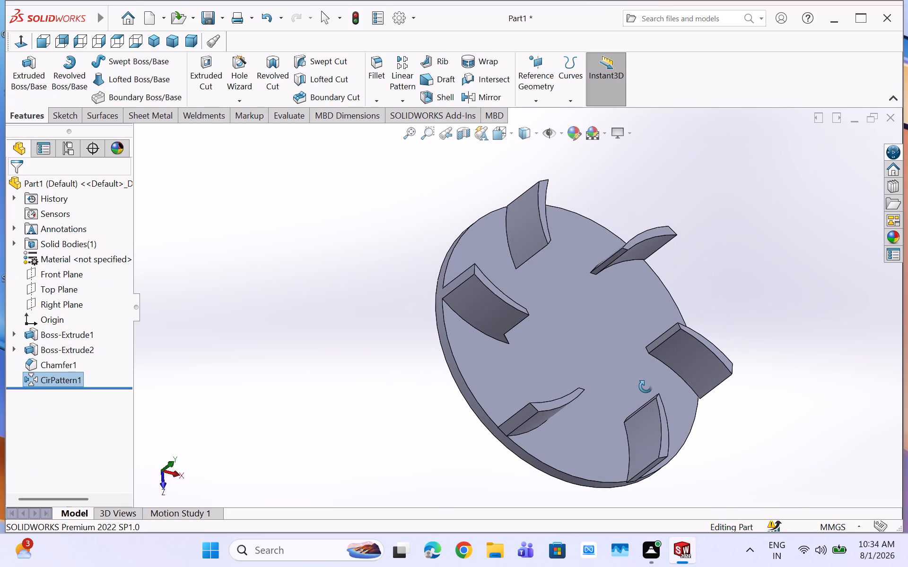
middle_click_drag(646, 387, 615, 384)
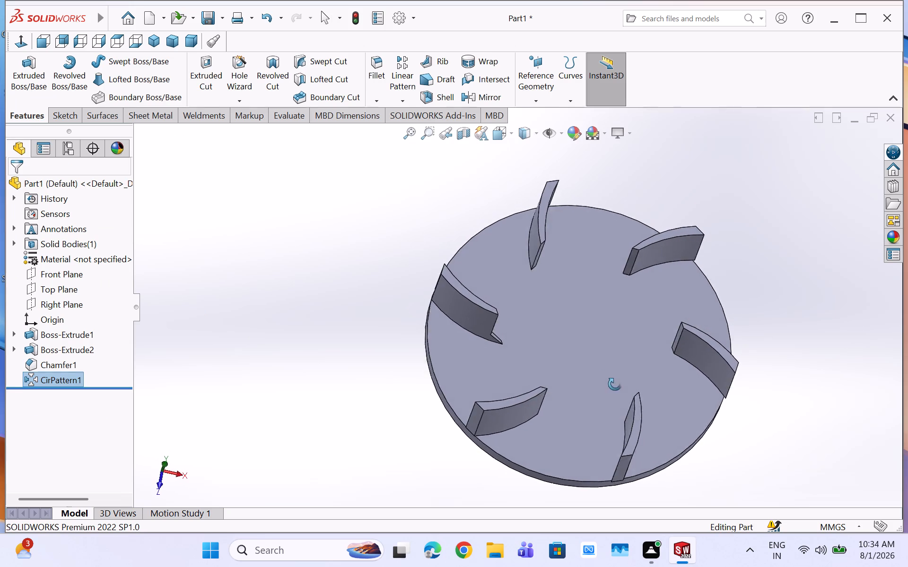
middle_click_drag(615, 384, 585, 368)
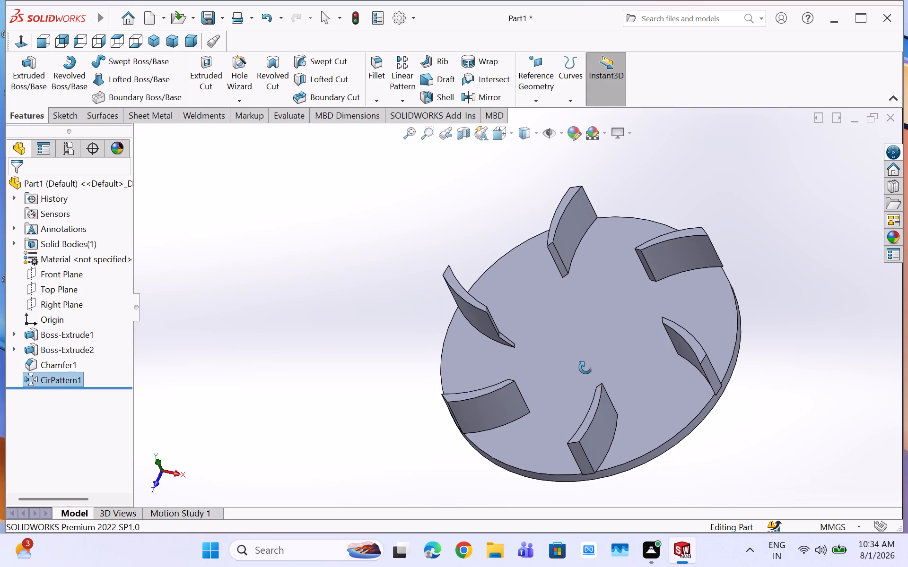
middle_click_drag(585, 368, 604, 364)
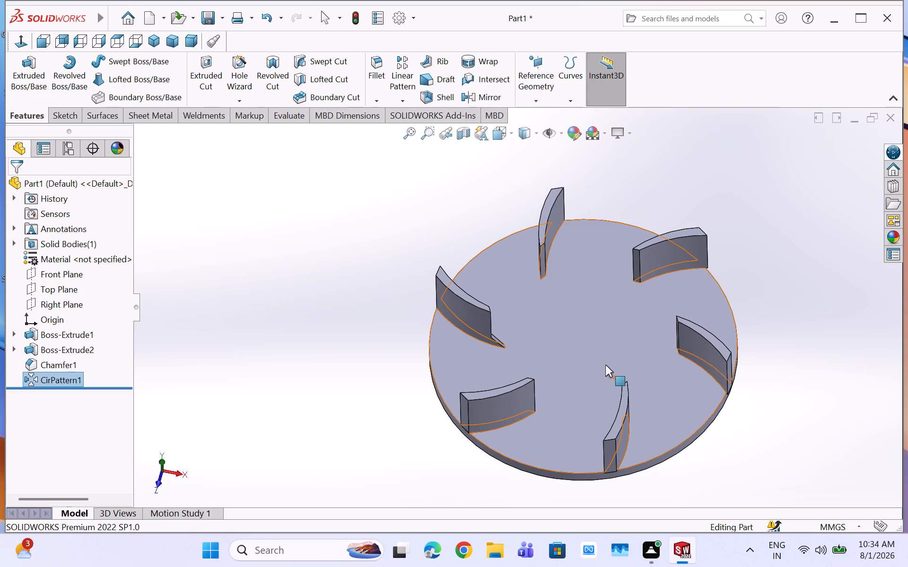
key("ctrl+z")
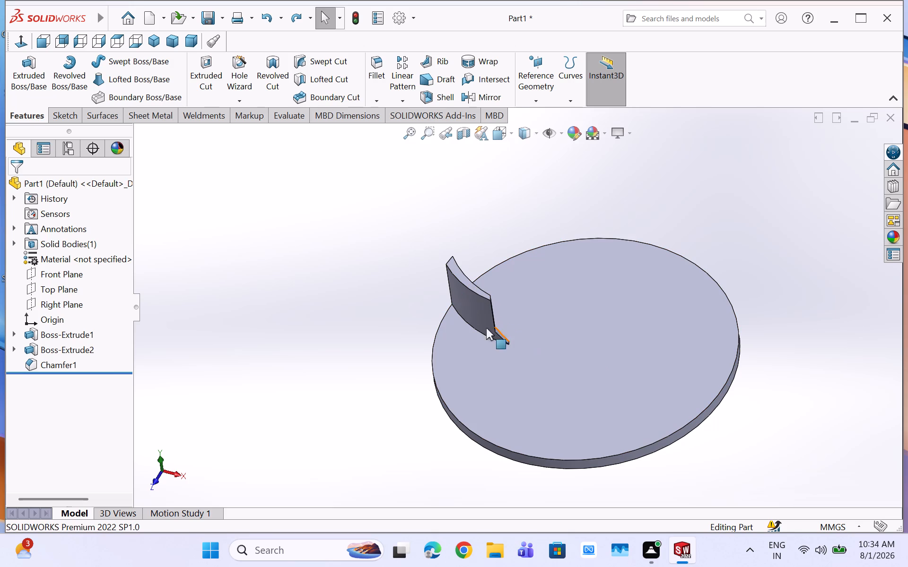
Create a circular pattern of the blade extrusion and its chamfer about the disc's top face, with 6 instances spaced 60 degrees apart.
left_click(64, 364)
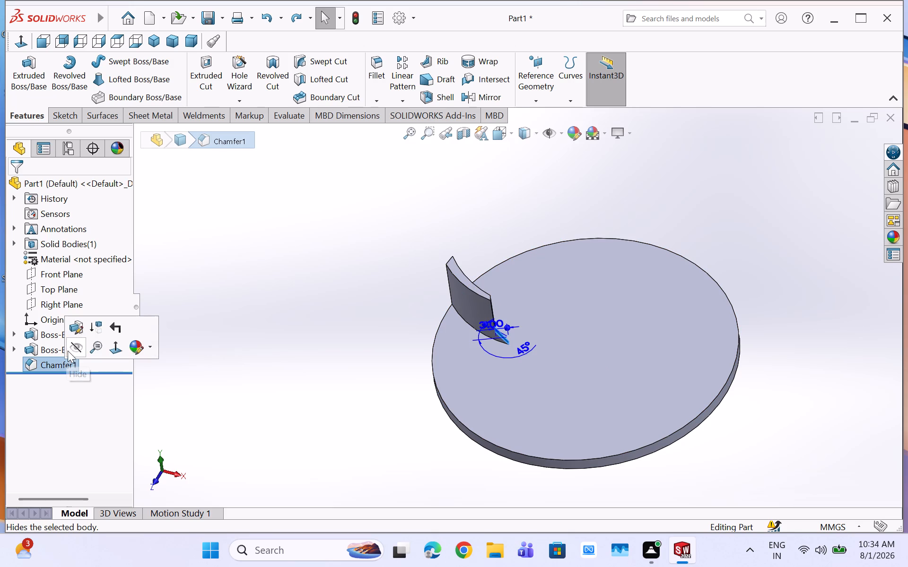
left_click(54, 346)
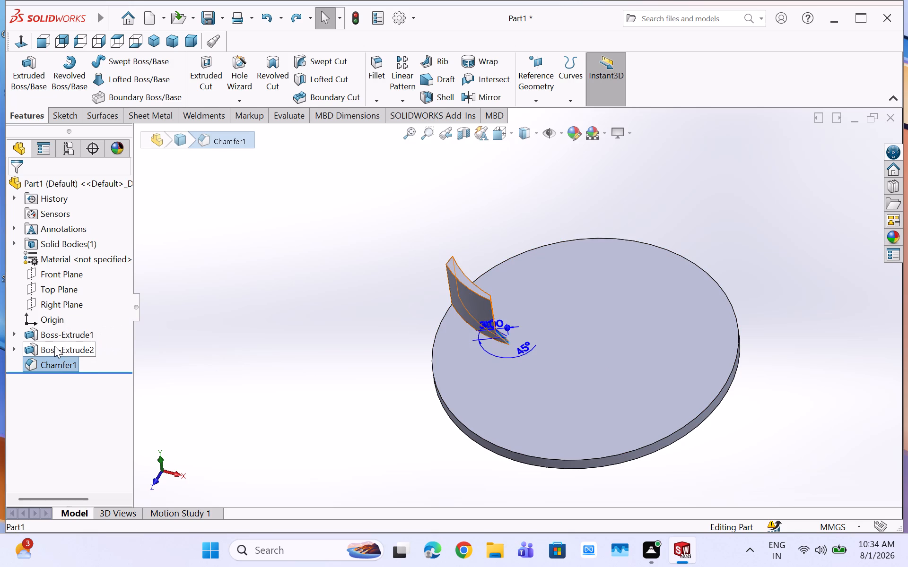
scroll(505, 355, "down", 6)
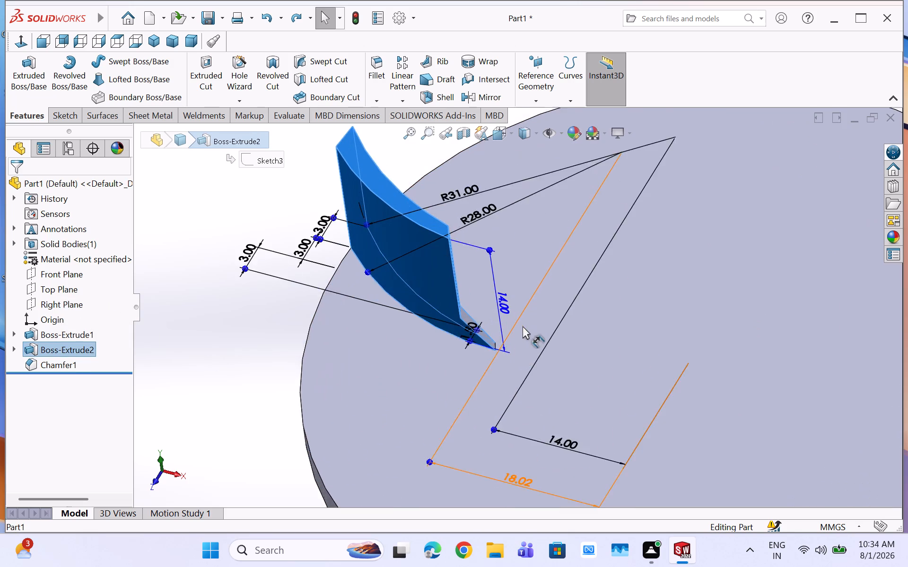
scroll(523, 326, "down", 3)
scroll(488, 355, "down", 1)
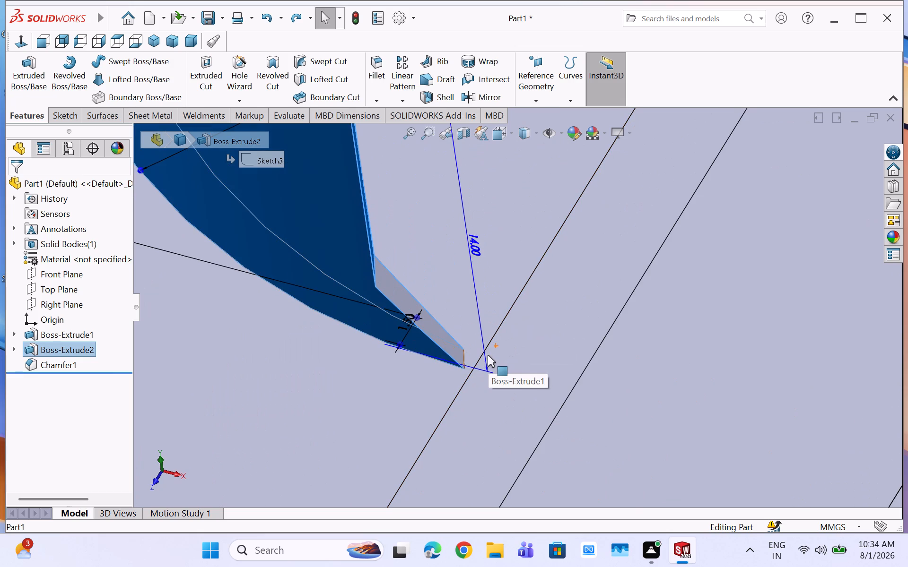
left_click(454, 352, "ctrl")
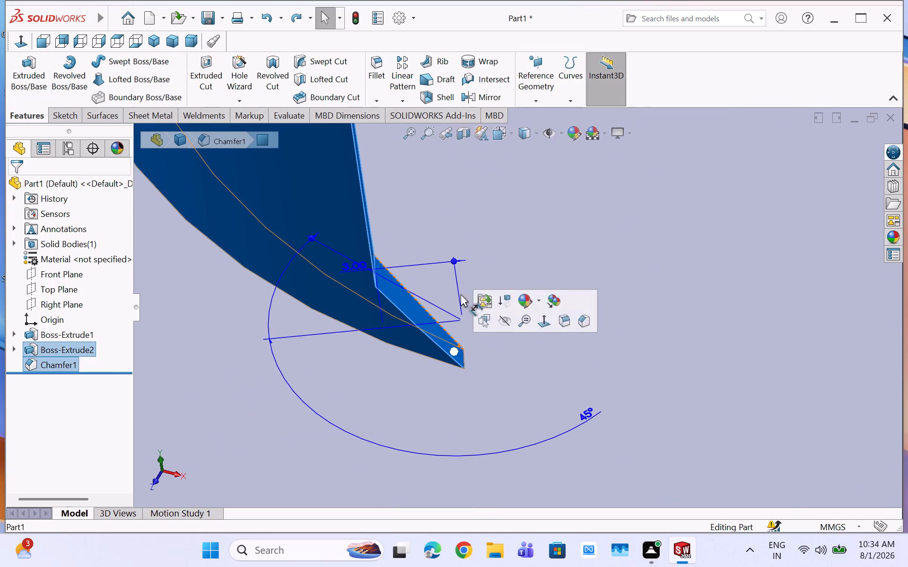
left_click(412, 102)
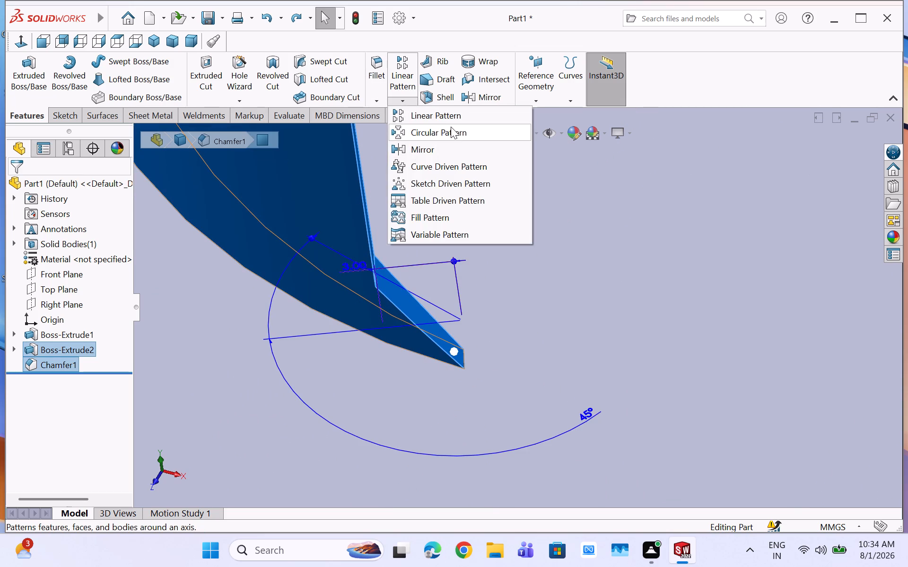
left_click(451, 132)
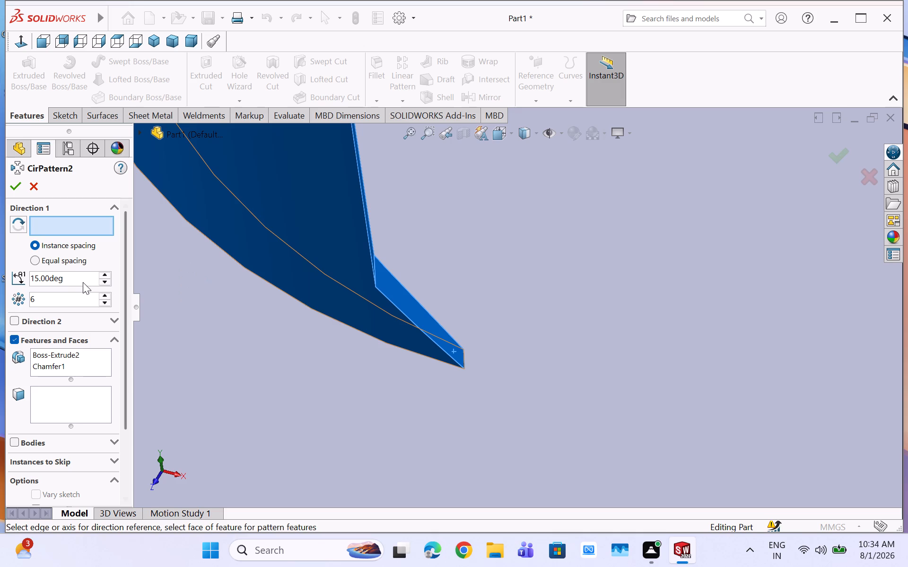
double_click(75, 275)
key("6")
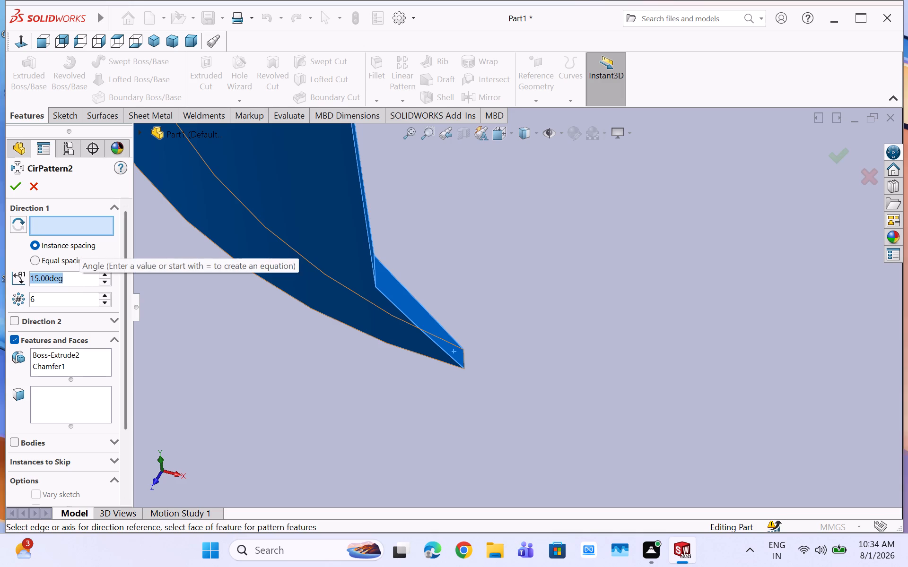
key("0")
key("Return")
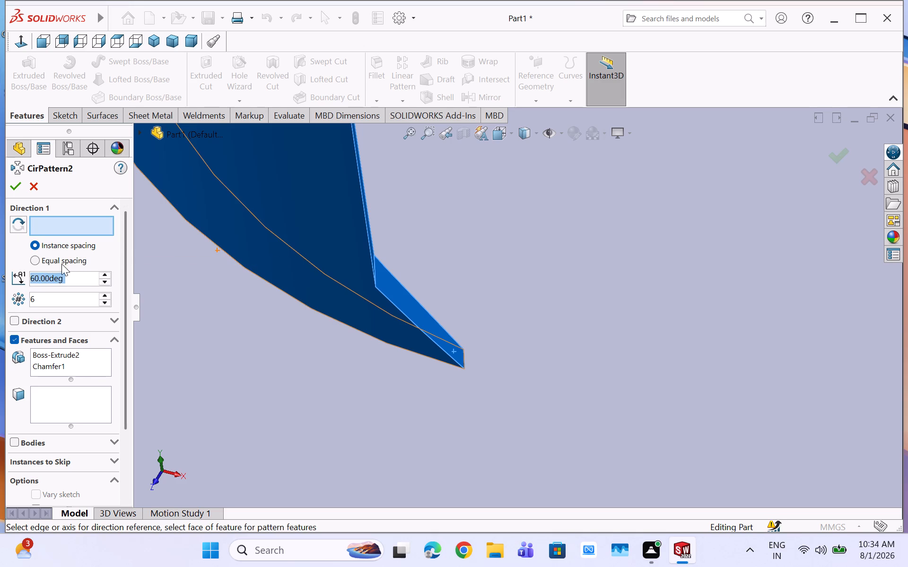
scroll(454, 326, "up", 11)
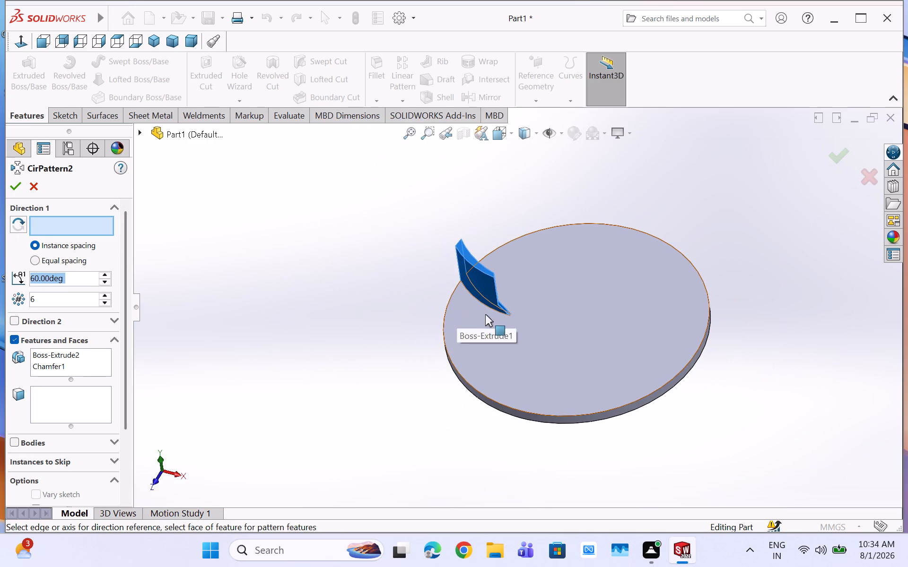
left_click(557, 317)
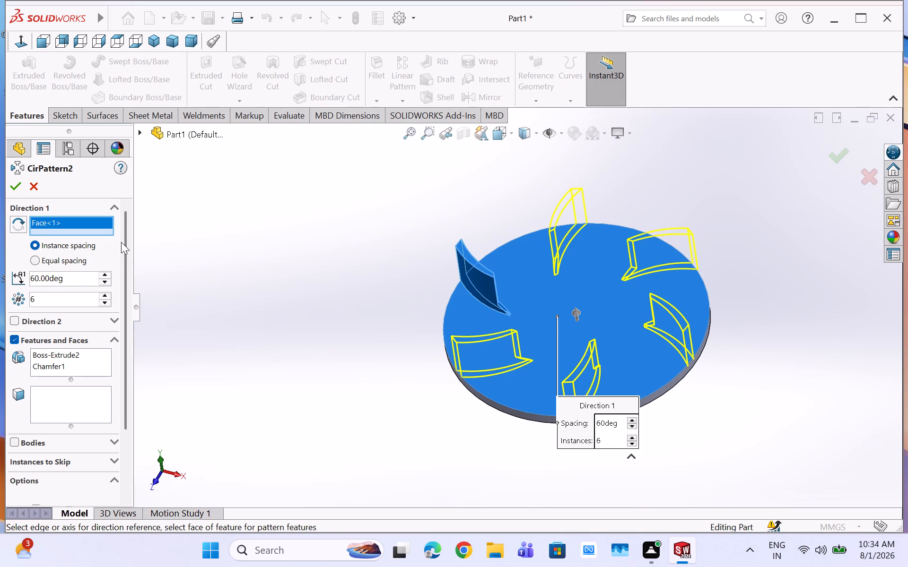
left_click(13, 186)
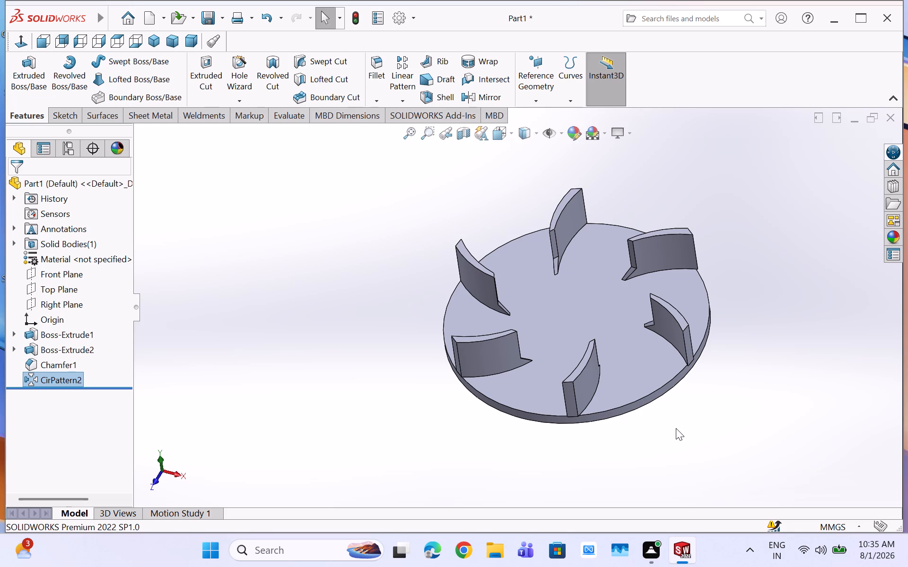
Start a sketch on the disc's underside and draw a circle centred on the origin, about 17.4 mm in radius.
middle_click_drag(792, 377, 653, 315)
left_click(623, 318)
left_click(668, 291)
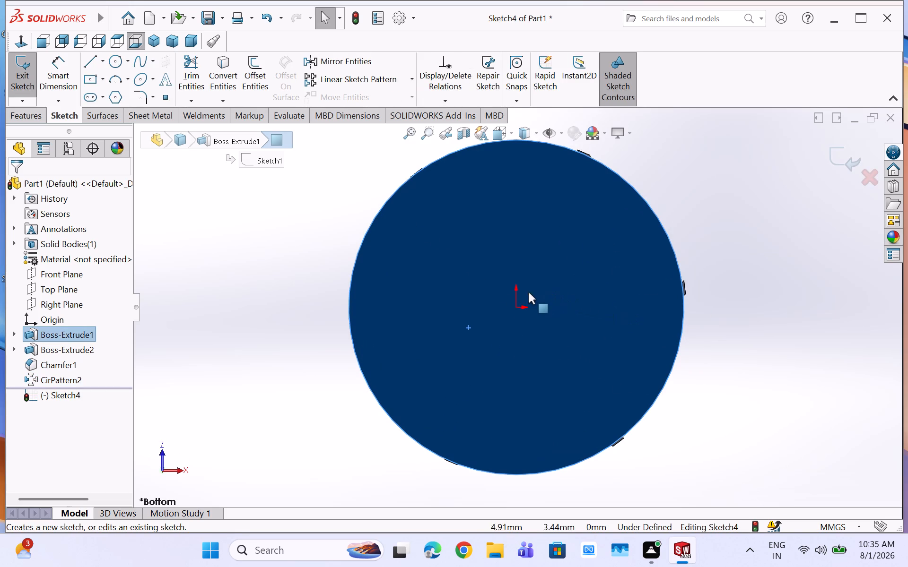
left_click(112, 61)
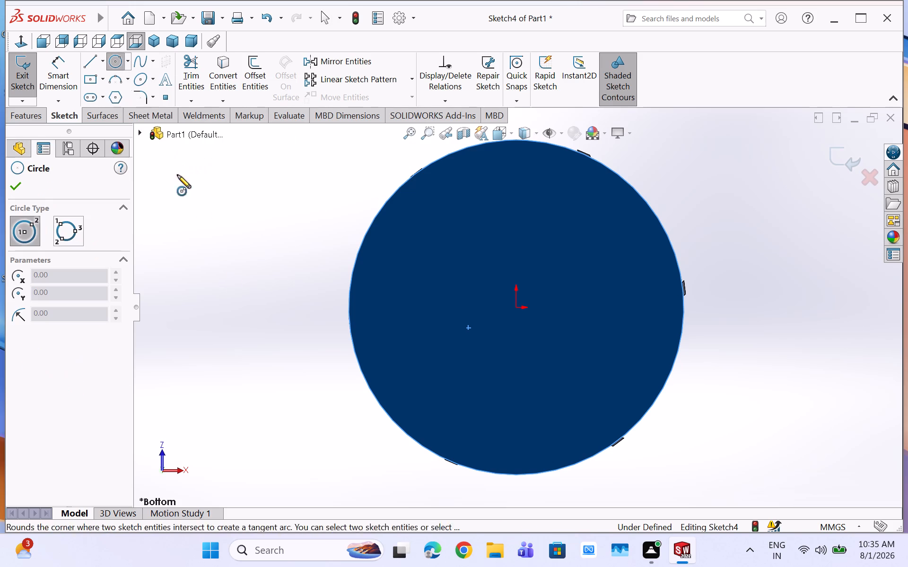
left_click(516, 308)
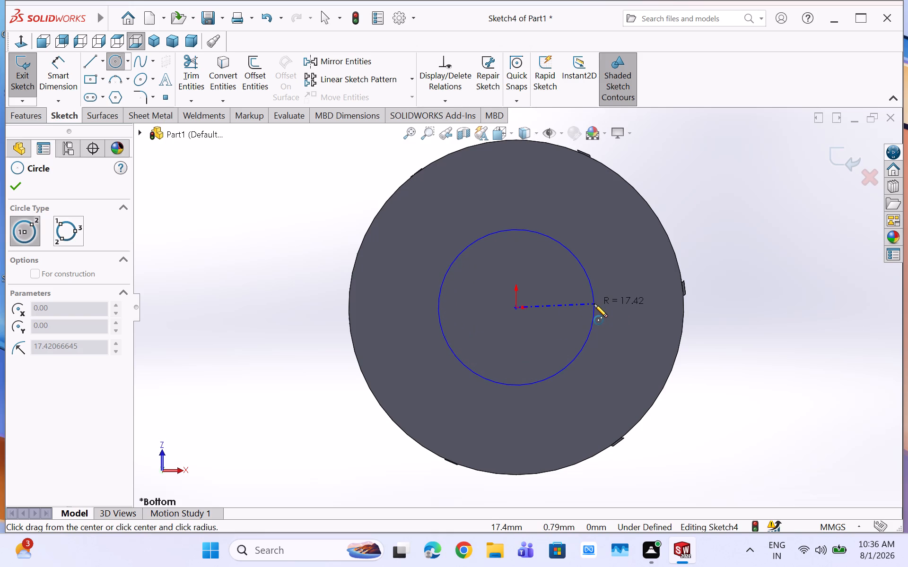
left_click(594, 304)
right_click(594, 304)
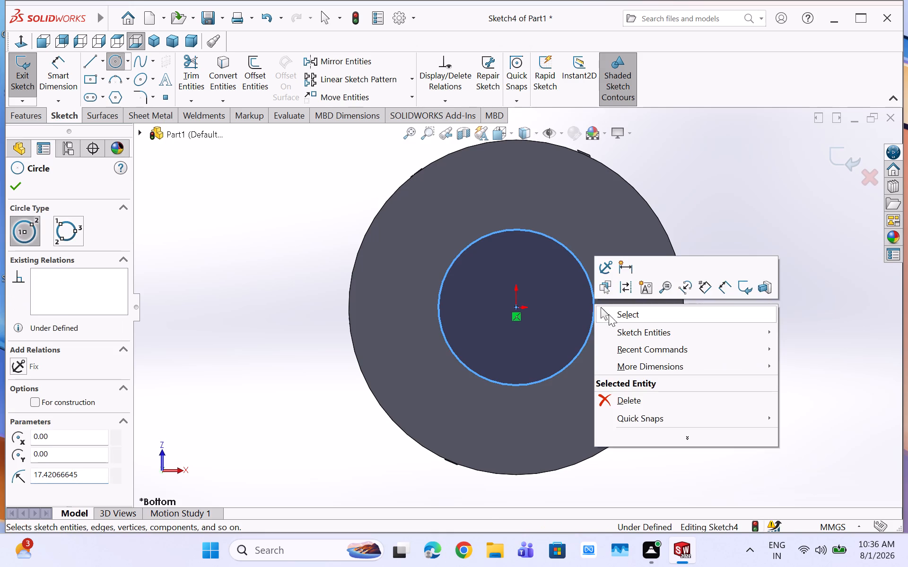
left_click(609, 314)
Dimension the underside circle's diameter and set it to 25 mm.
left_click(46, 71)
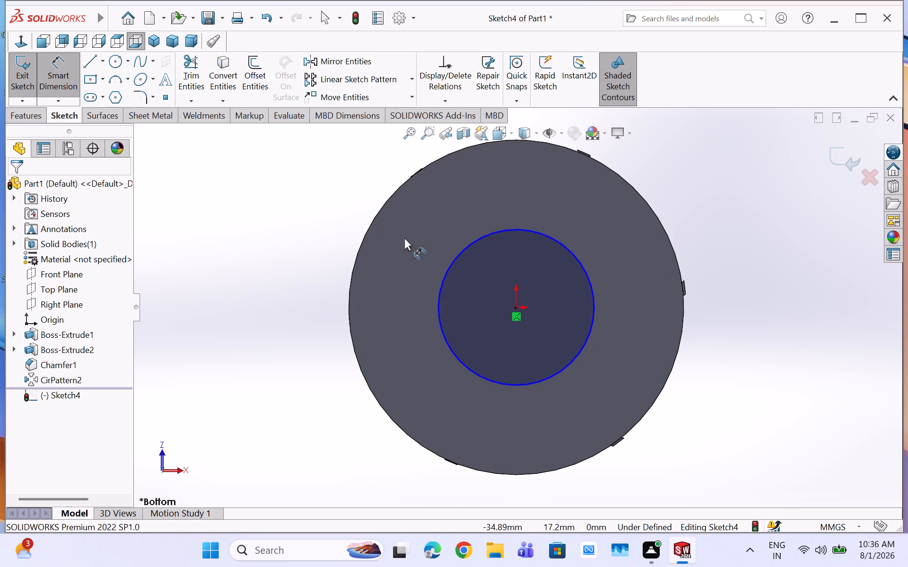
left_click(585, 269)
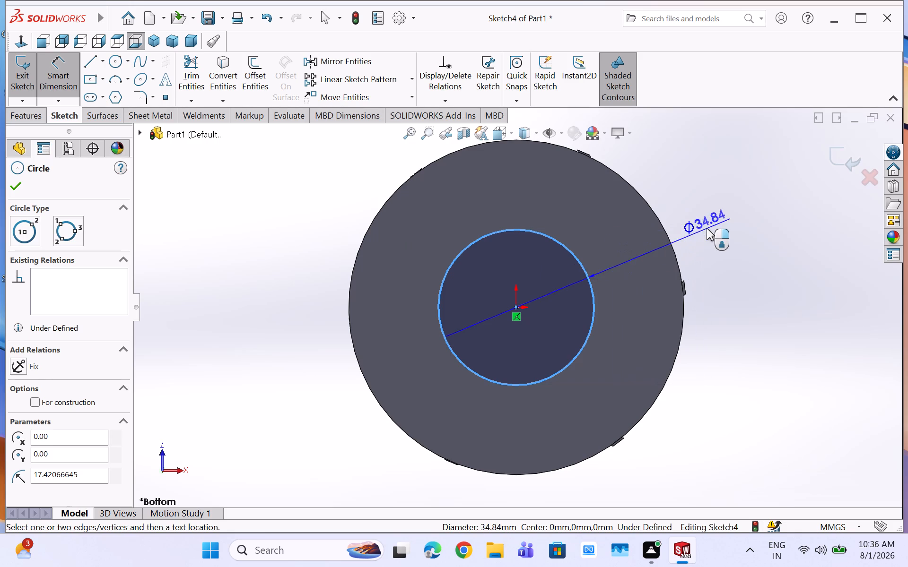
left_click(707, 228)
key("2")
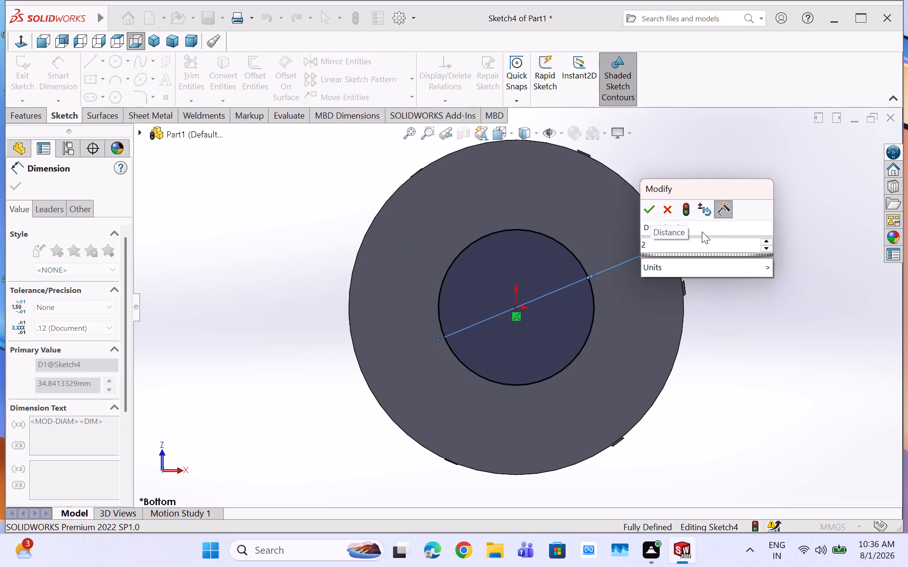
key("5")
key("Return")
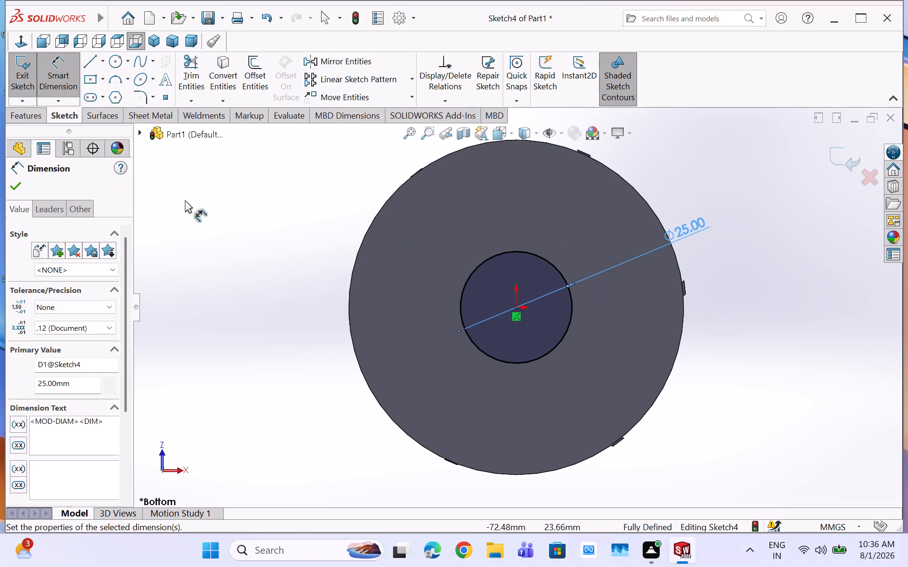
left_click(17, 187)
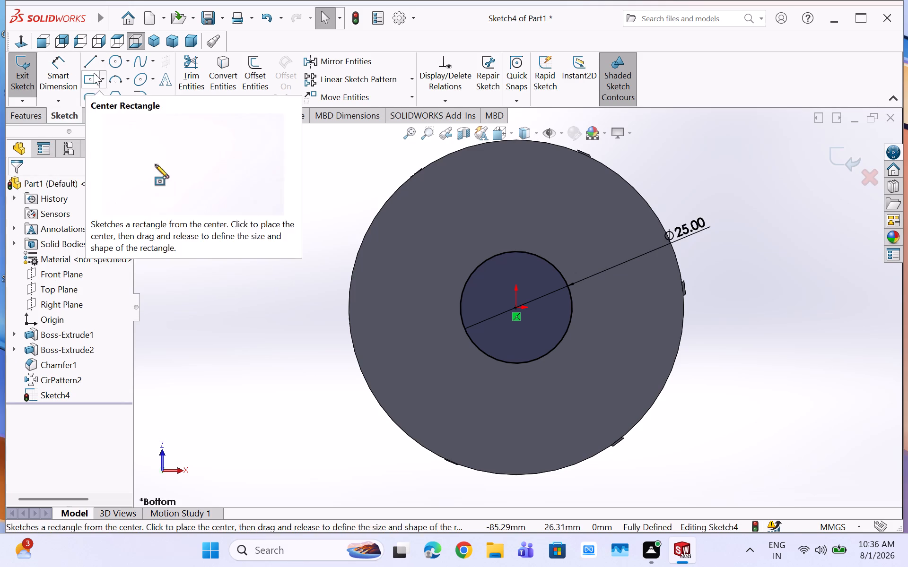
Start an Extruded Boss/Base from the circle sketched on the disc's underside.
left_click(32, 112)
left_click(35, 82)
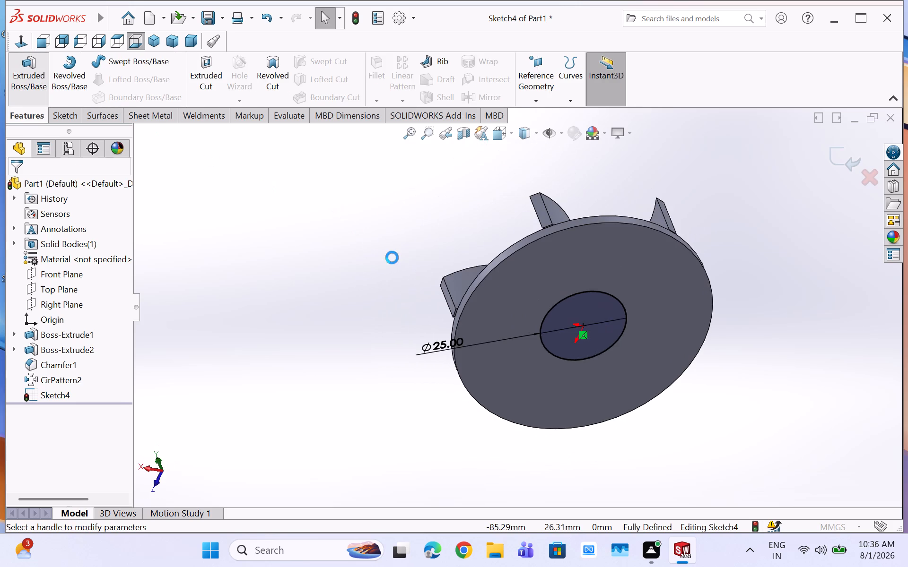
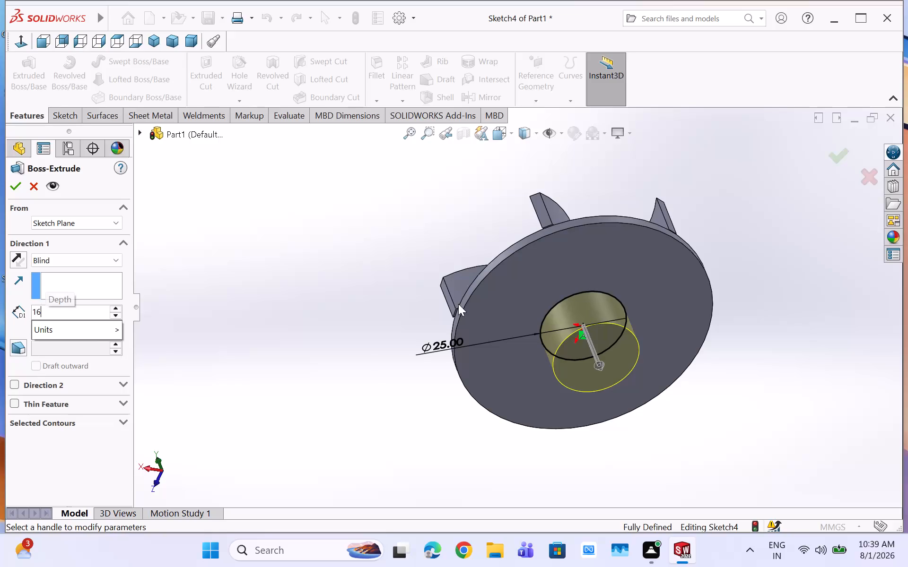
Extrude the 25 mm circle on the disc's underside as a blind boss to a depth of 16 mm.
key("Return")
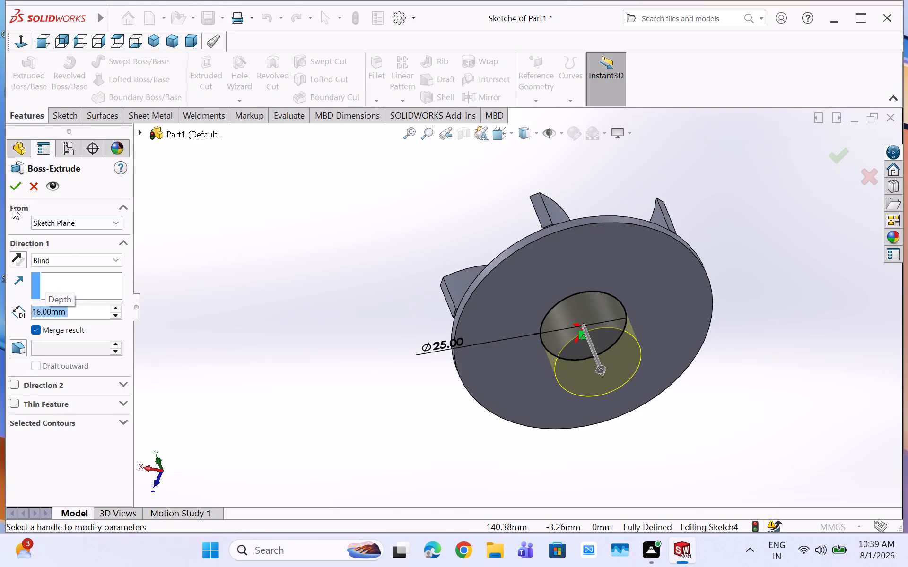
left_click(10, 186)
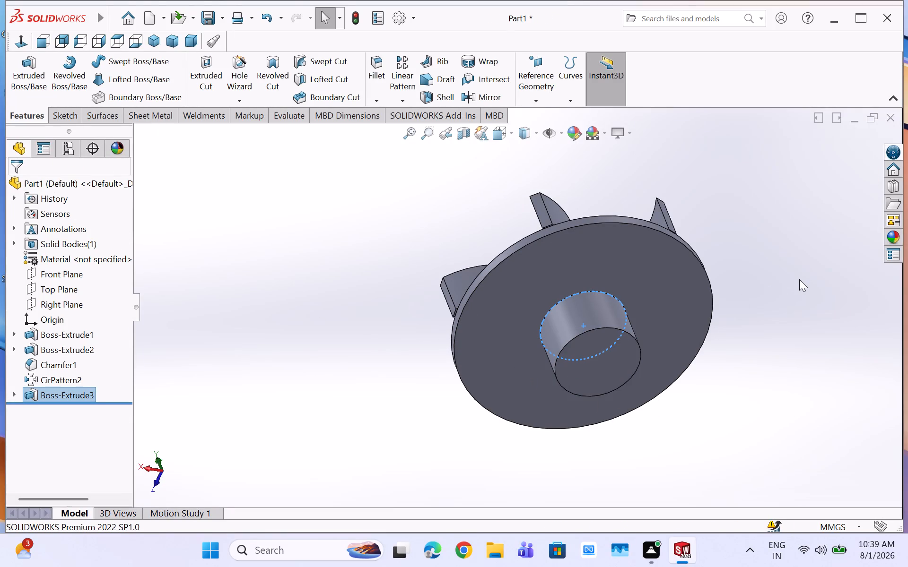
Start a sketch on the boss's flat end face and draw a circle centred on the origin, about 8.5 mm in radius.
middle_click_drag(799, 279, 749, 268)
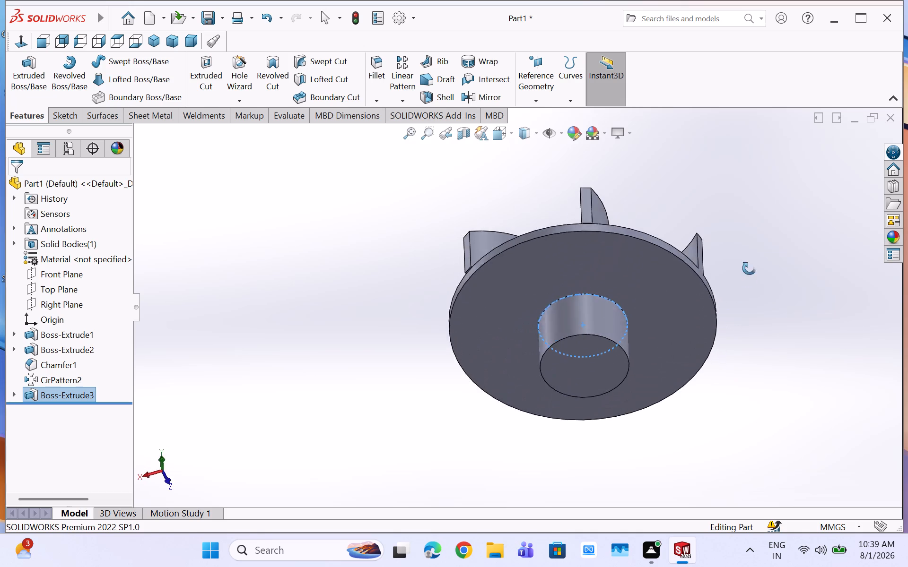
middle_click_drag(749, 268, 752, 207)
middle_click(752, 207)
left_click(602, 341)
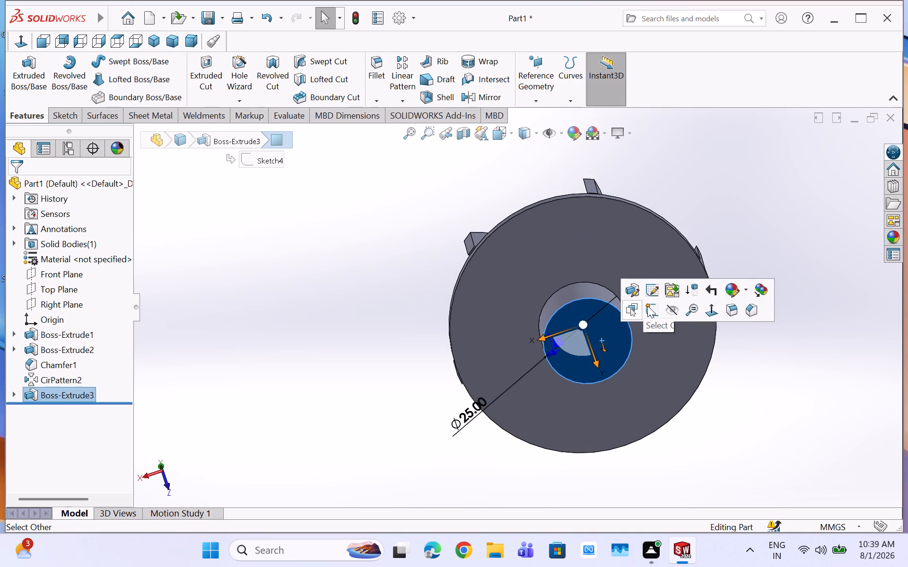
left_click(647, 306)
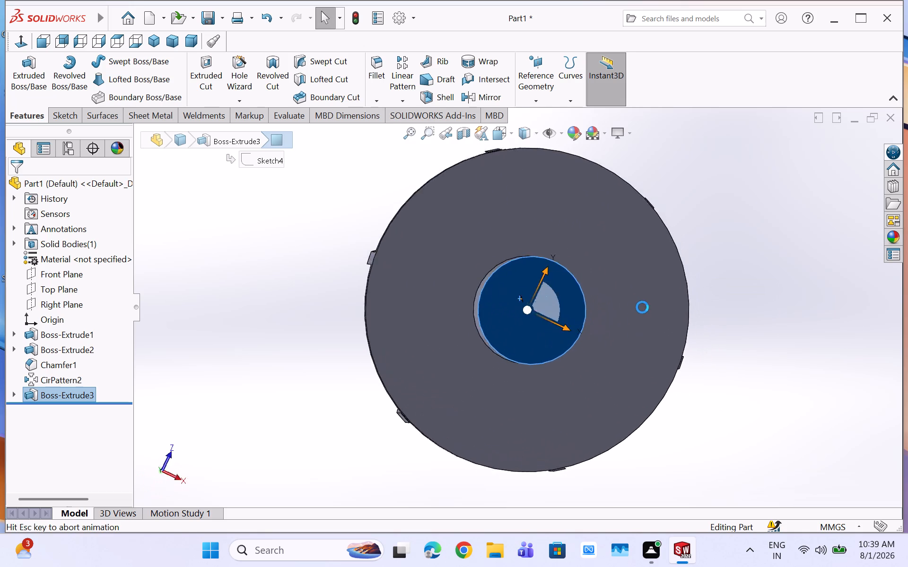
left_click(113, 61)
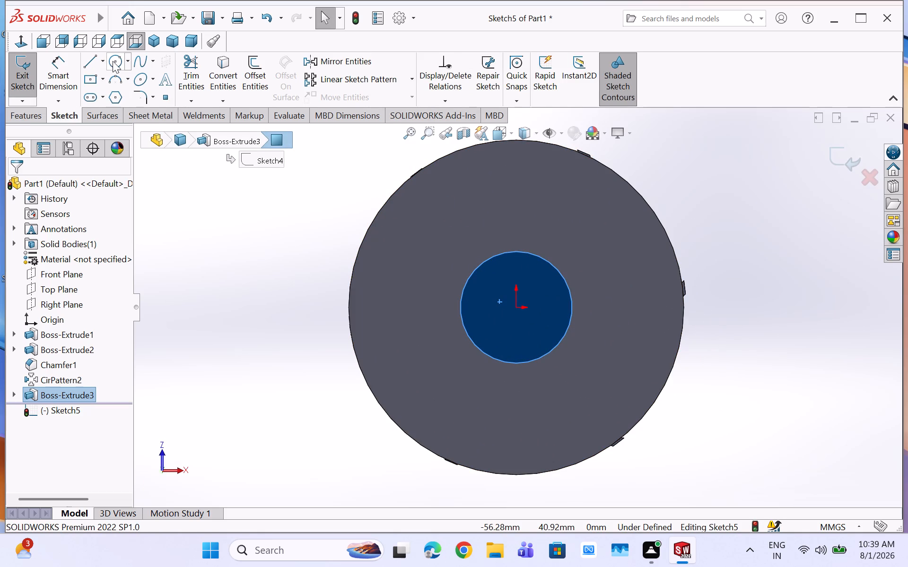
left_click(516, 306)
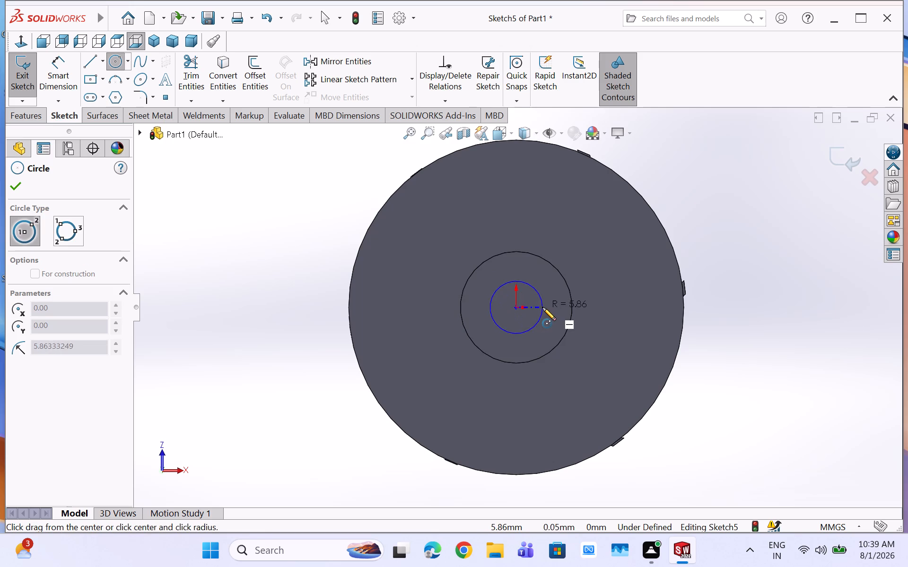
left_click(554, 309)
right_click(554, 309)
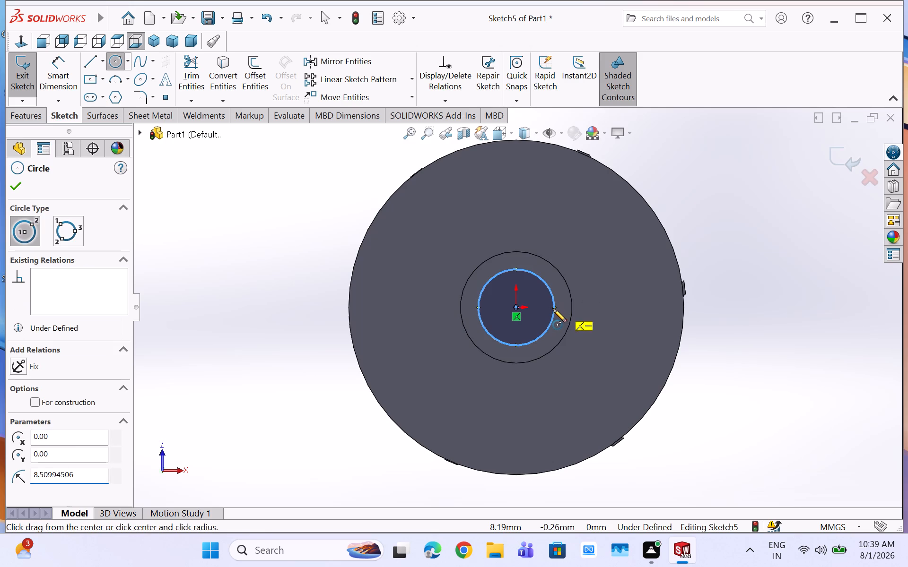
left_click(571, 313)
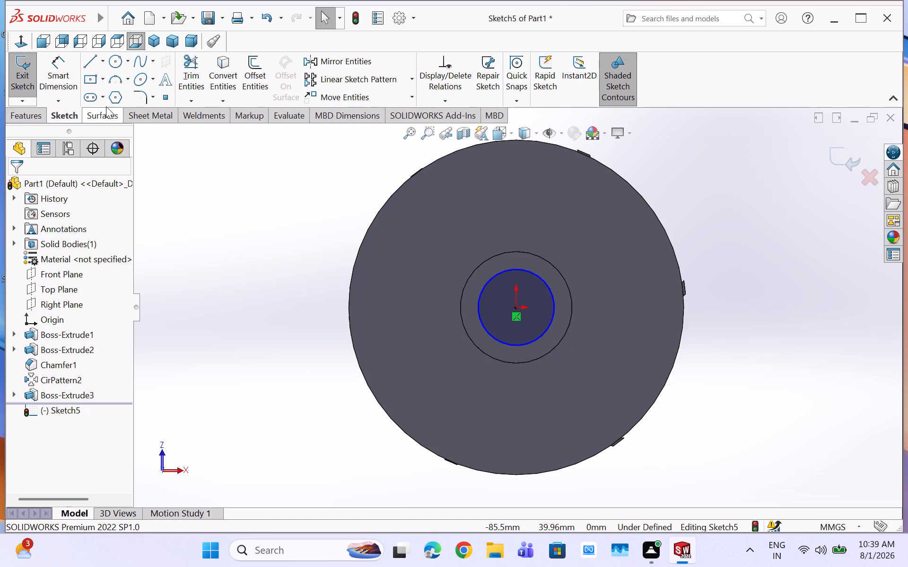
Dimension the diameter of the circle on the boss's end face and set it to 14 mm.
left_click(58, 69)
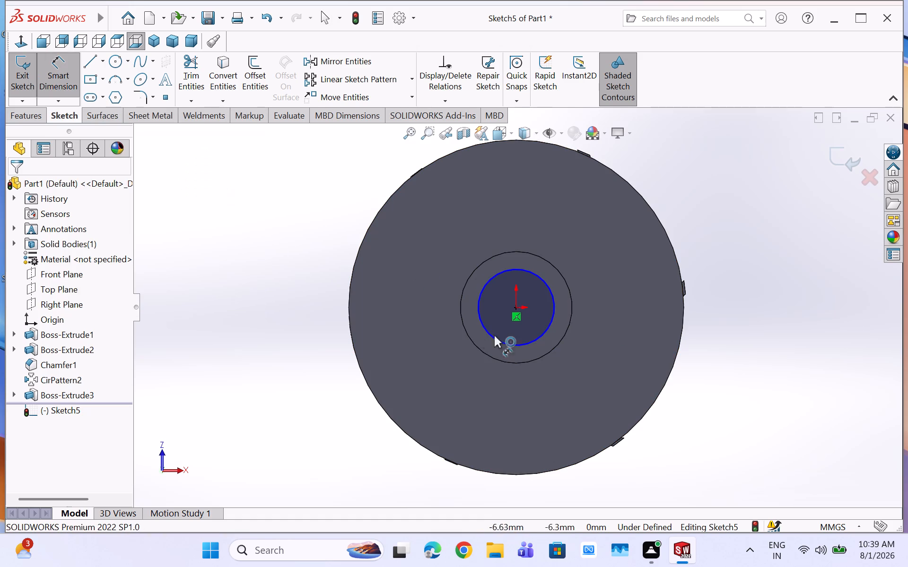
left_click(553, 302)
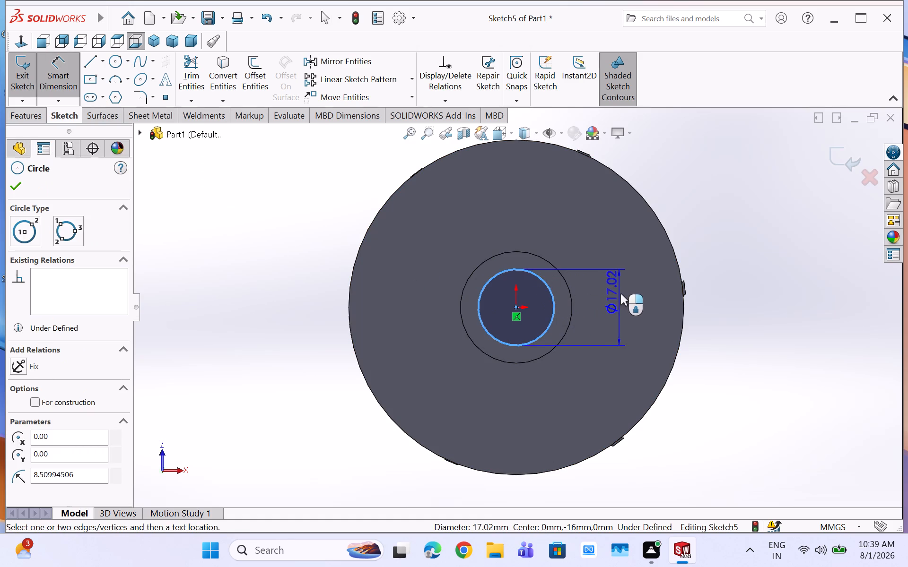
left_click(698, 296)
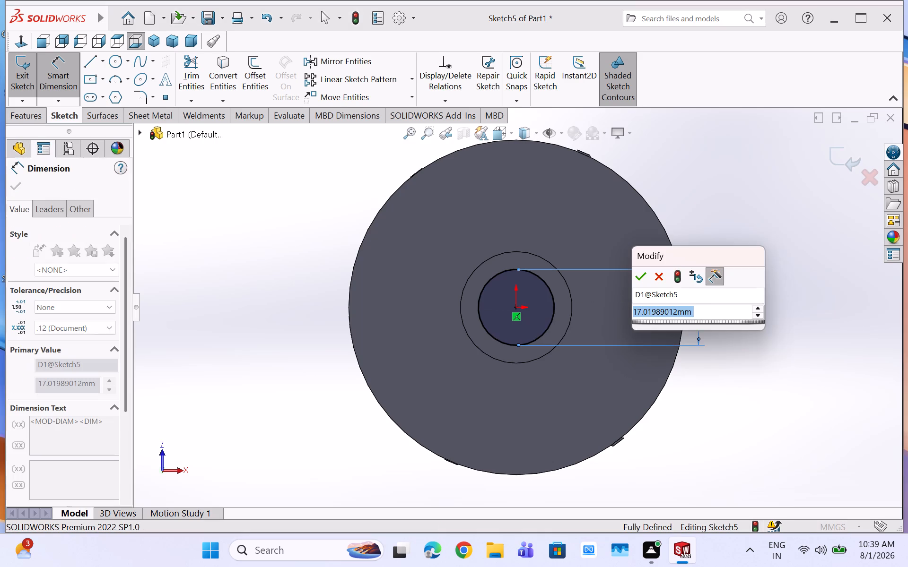
type("14")
key("Return")
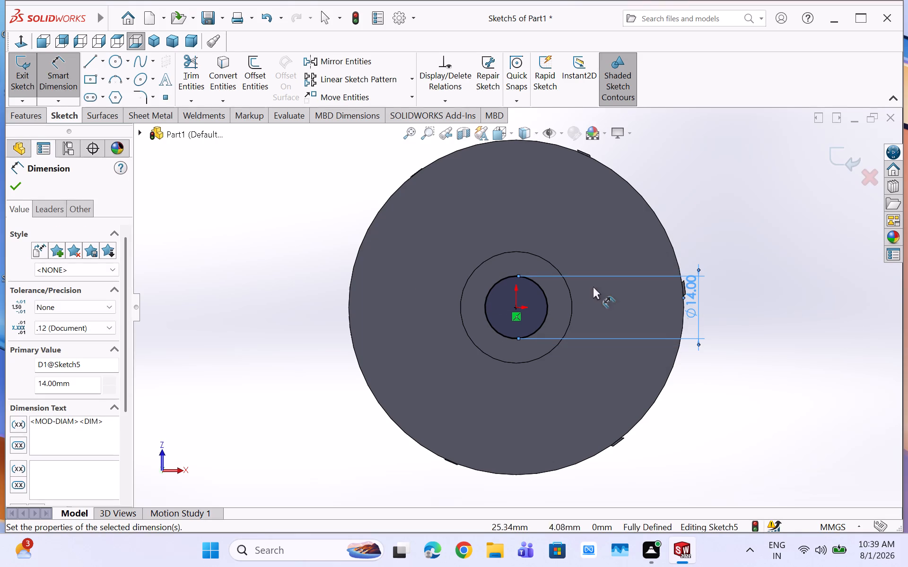
left_click(7, 183)
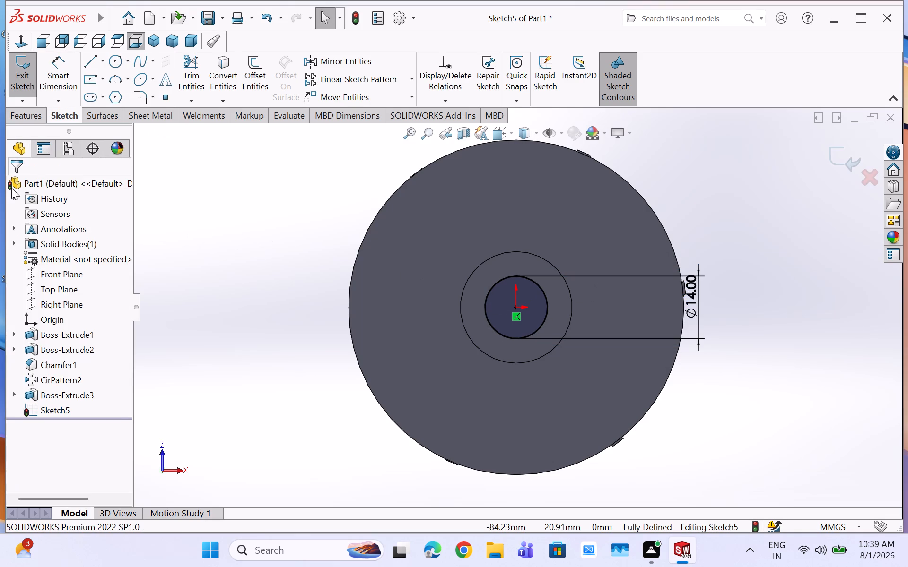
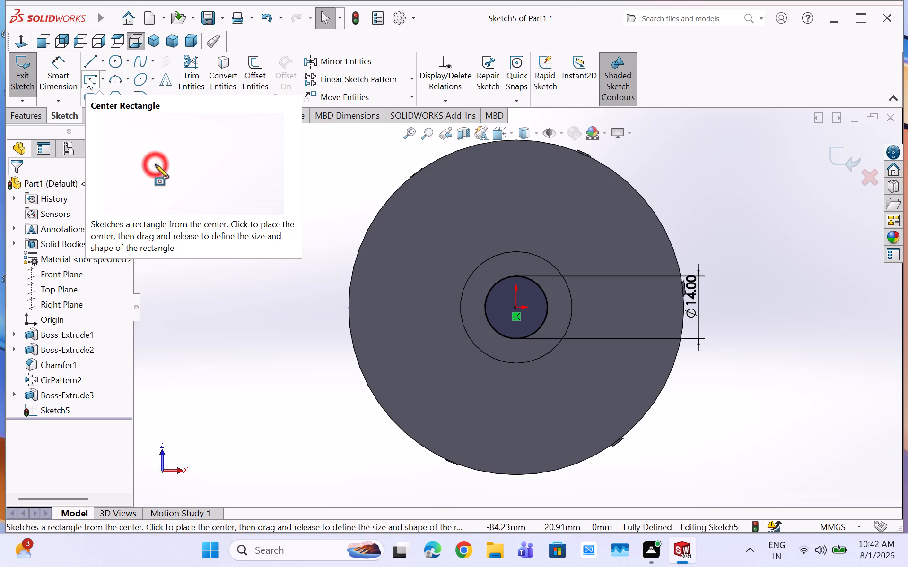
Draw a centre rectangle about 2.6 mm wide, centred on the top quadrant point of the 14 mm circle.
left_click(87, 77)
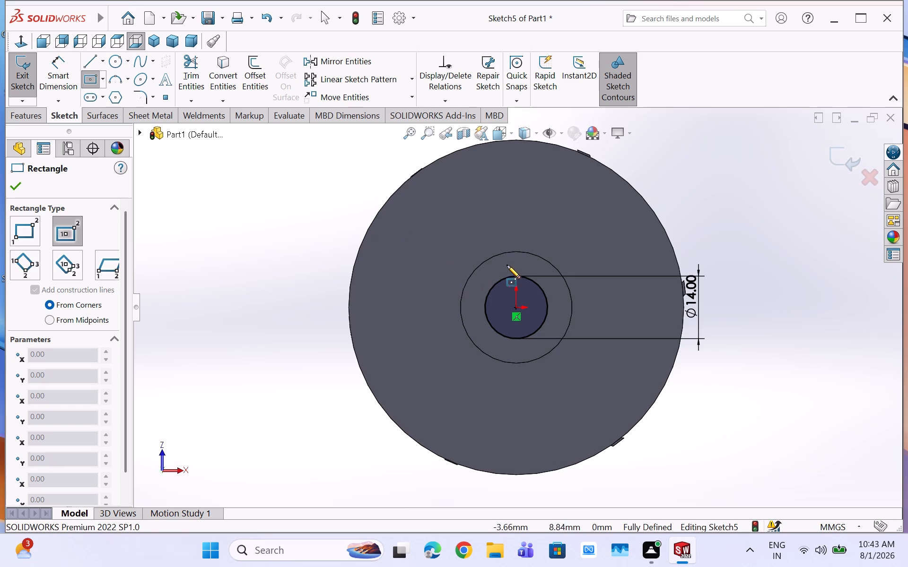
scroll(514, 262, "down", 3)
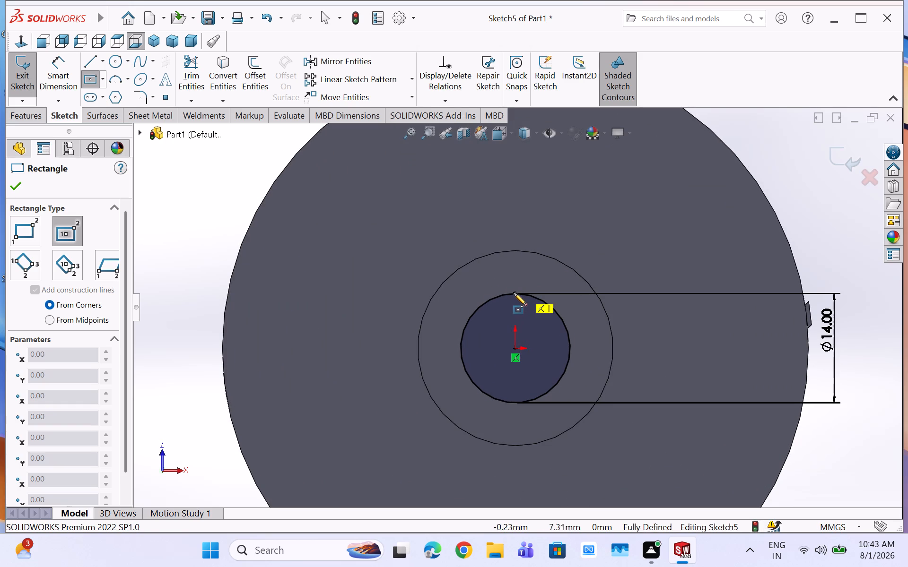
left_click(515, 294)
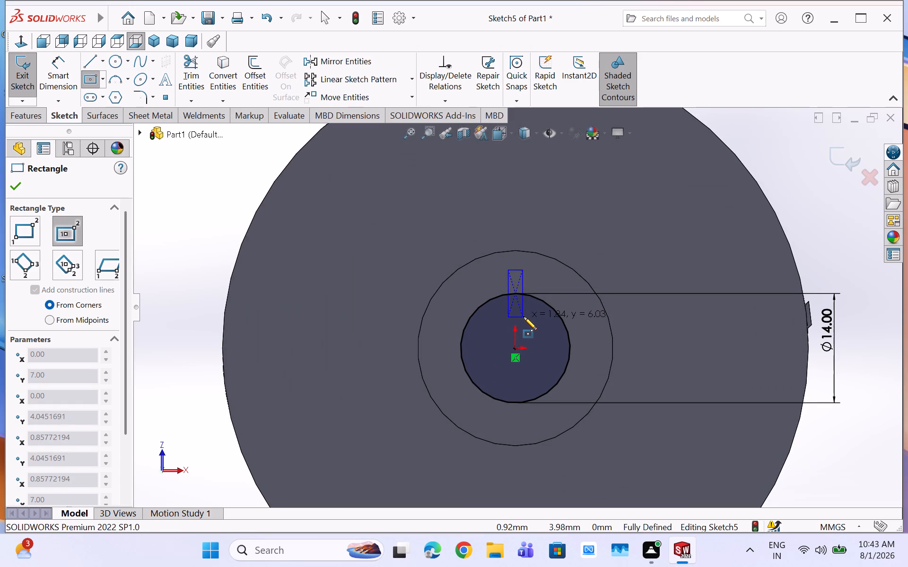
left_click(525, 316)
right_click(525, 316)
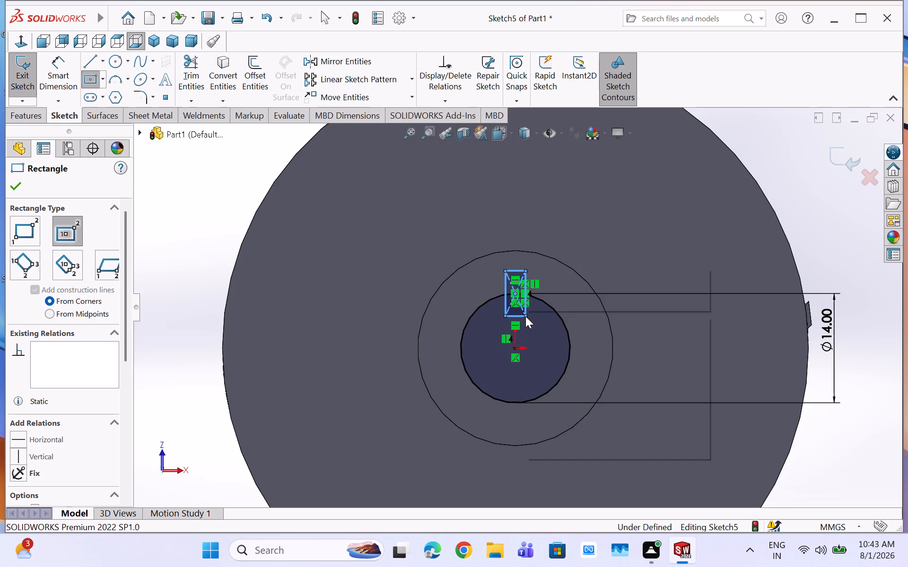
left_click(543, 325)
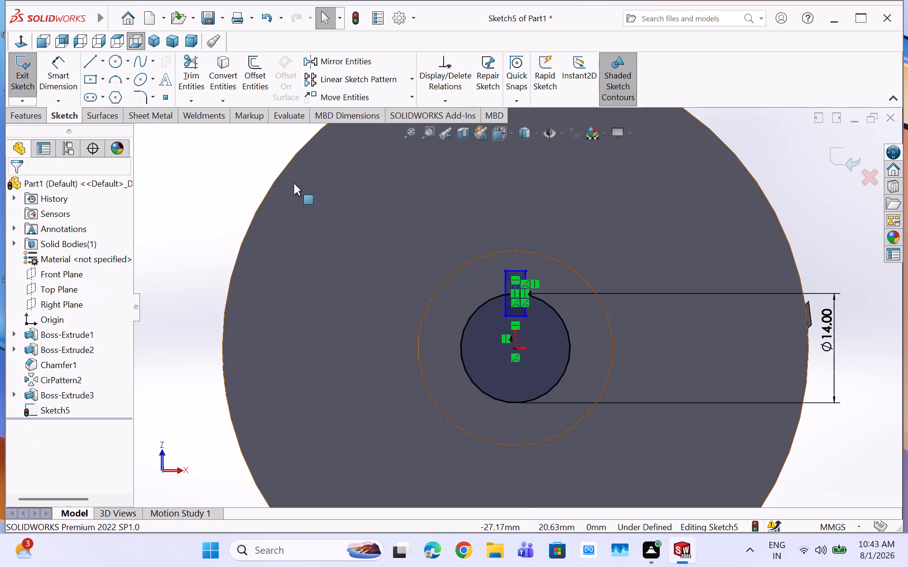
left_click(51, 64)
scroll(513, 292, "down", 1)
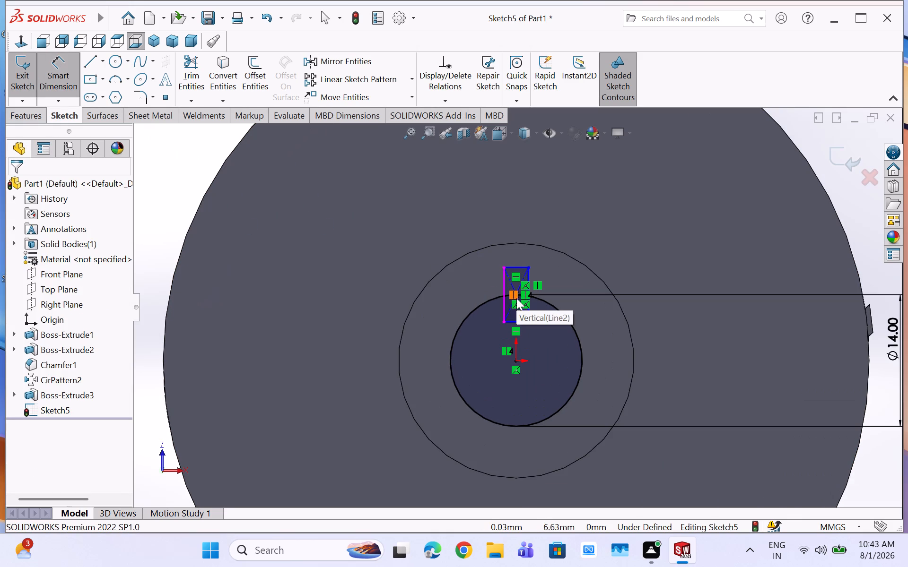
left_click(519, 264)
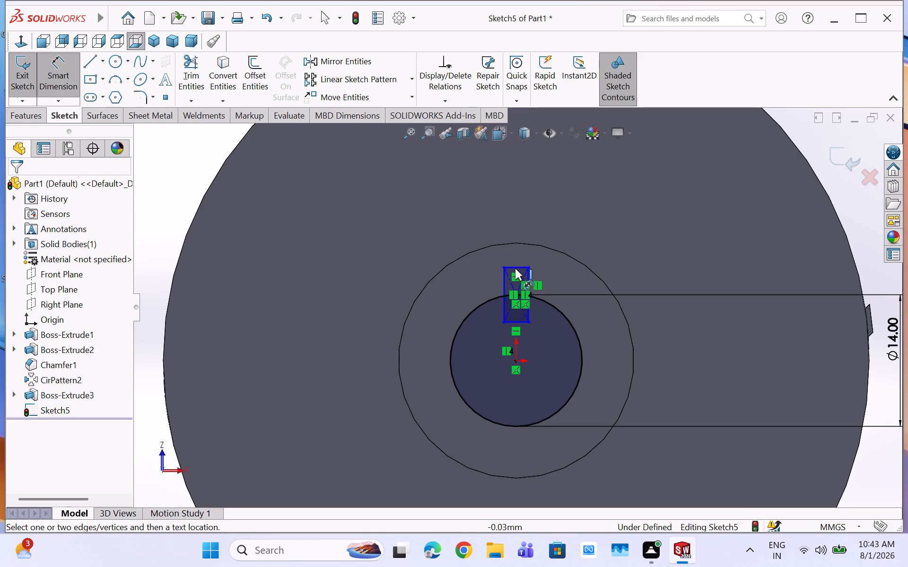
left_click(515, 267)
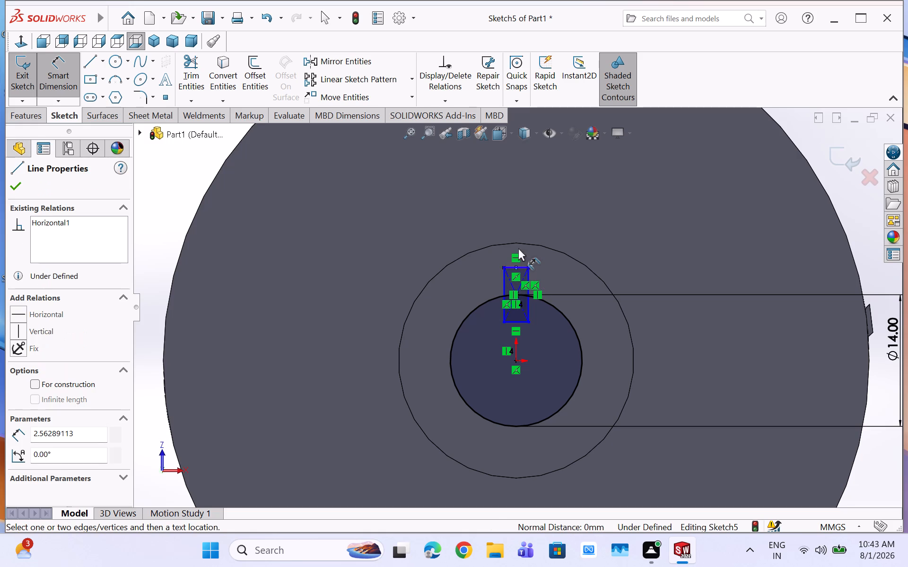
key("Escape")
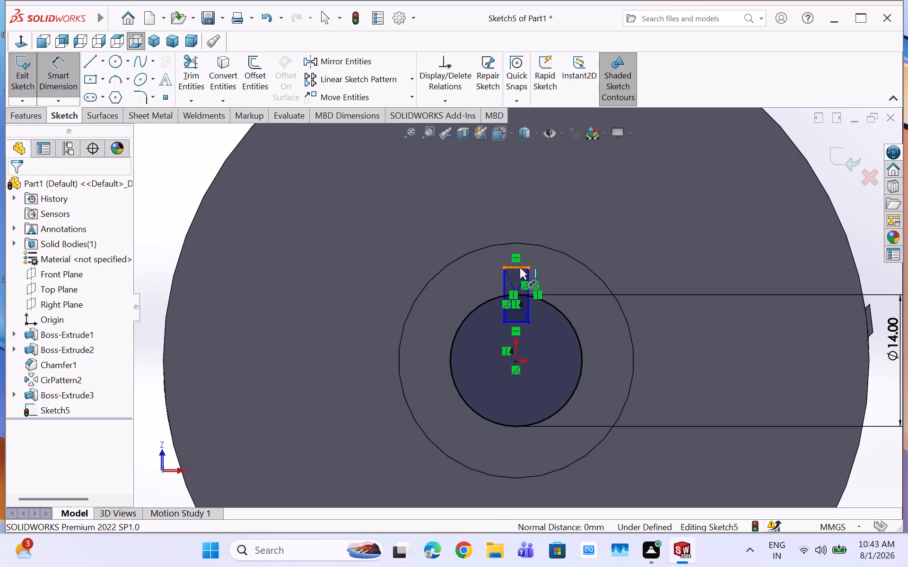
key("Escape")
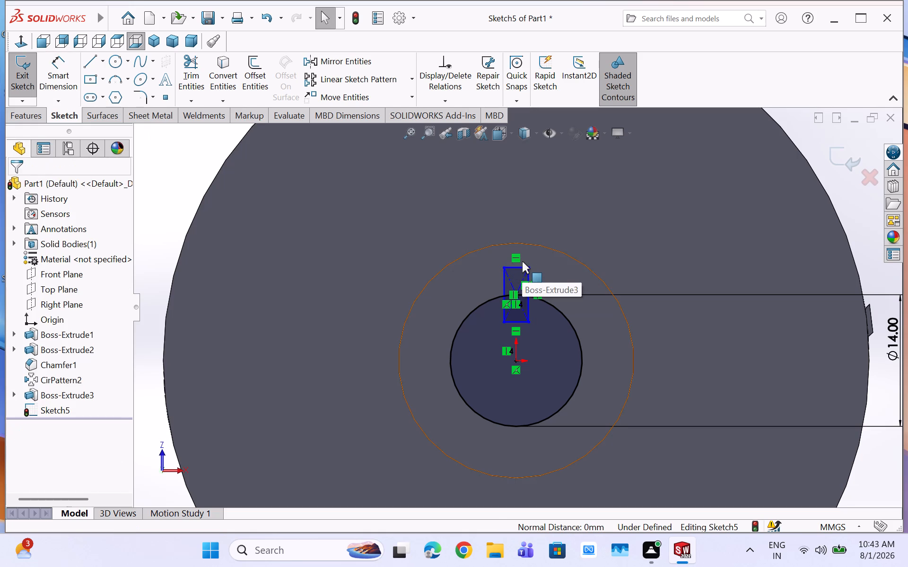
Dimension the top edge of the small rectangle and set its width to 5 mm.
left_click(68, 68)
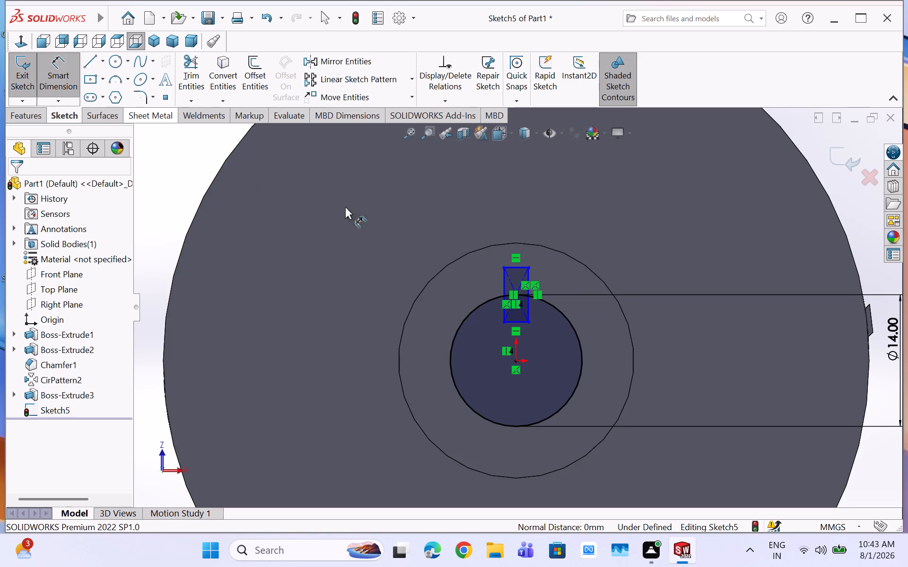
left_click(524, 267)
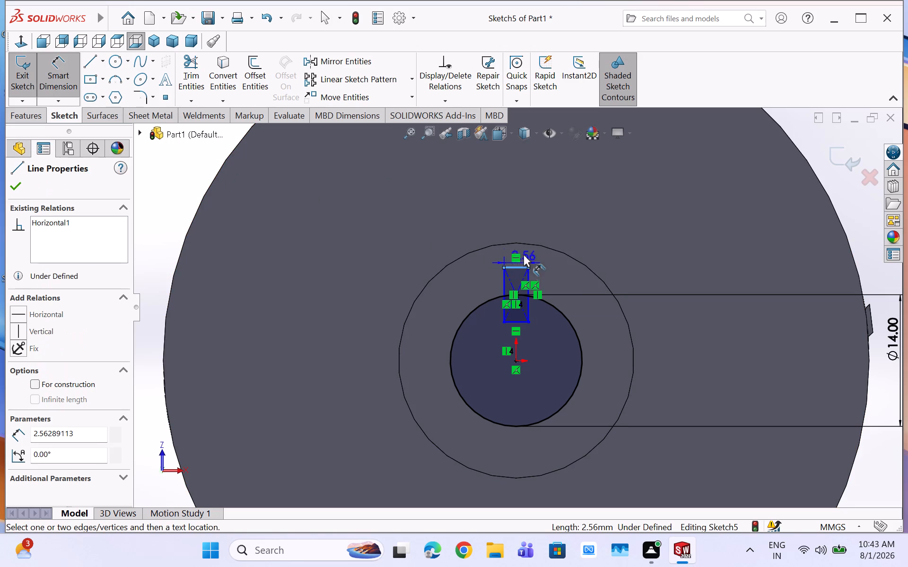
left_click(523, 231)
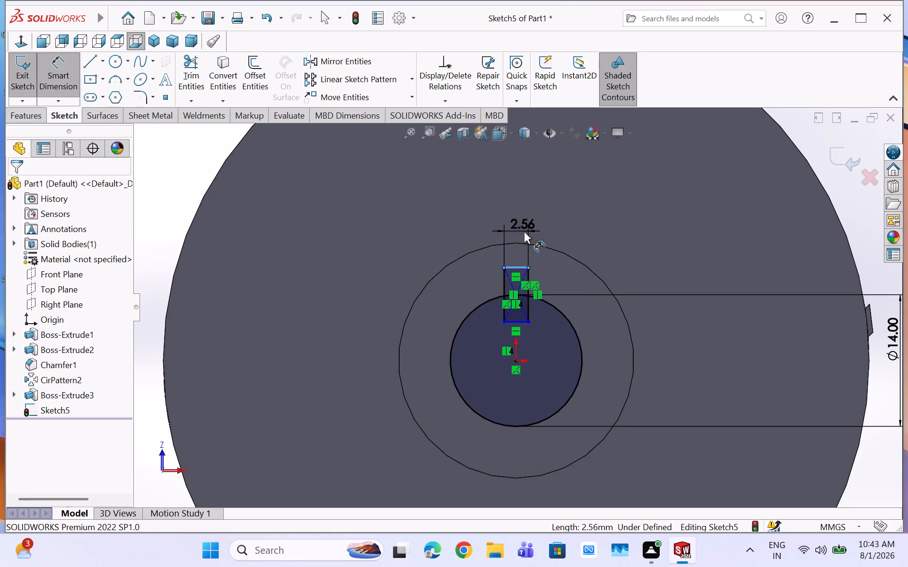
key("5")
key("Return")
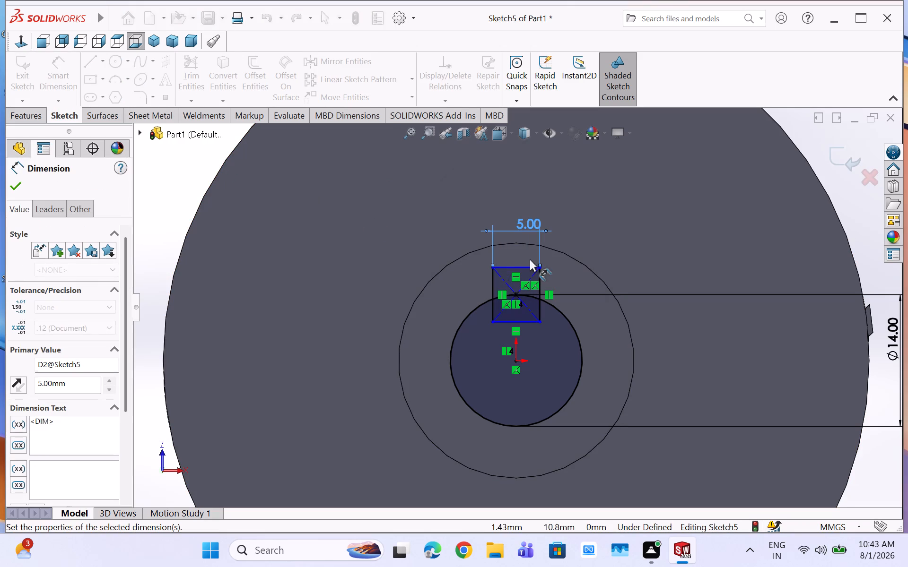
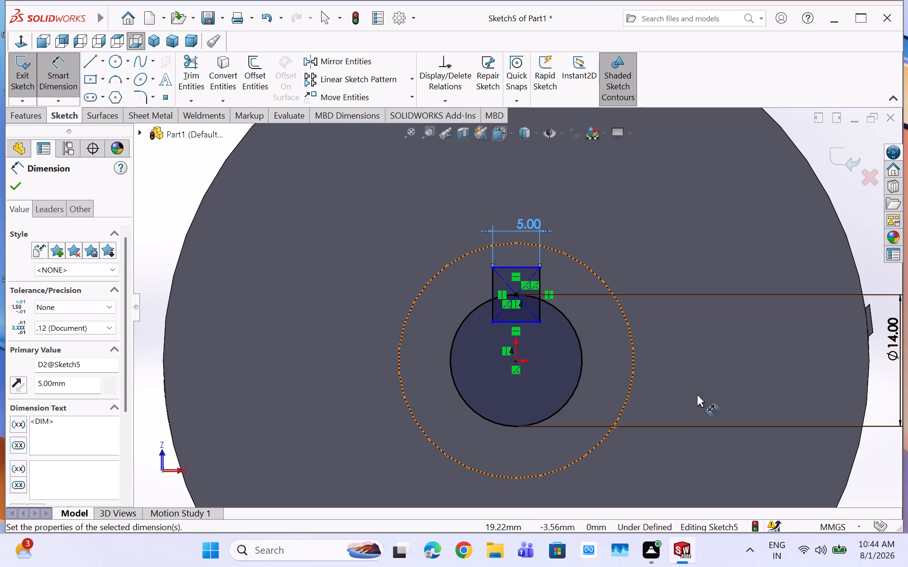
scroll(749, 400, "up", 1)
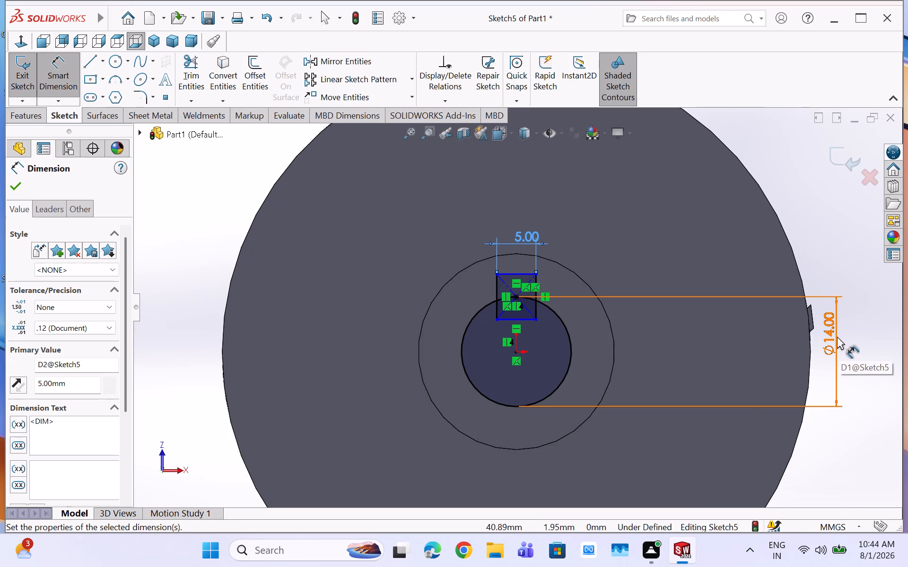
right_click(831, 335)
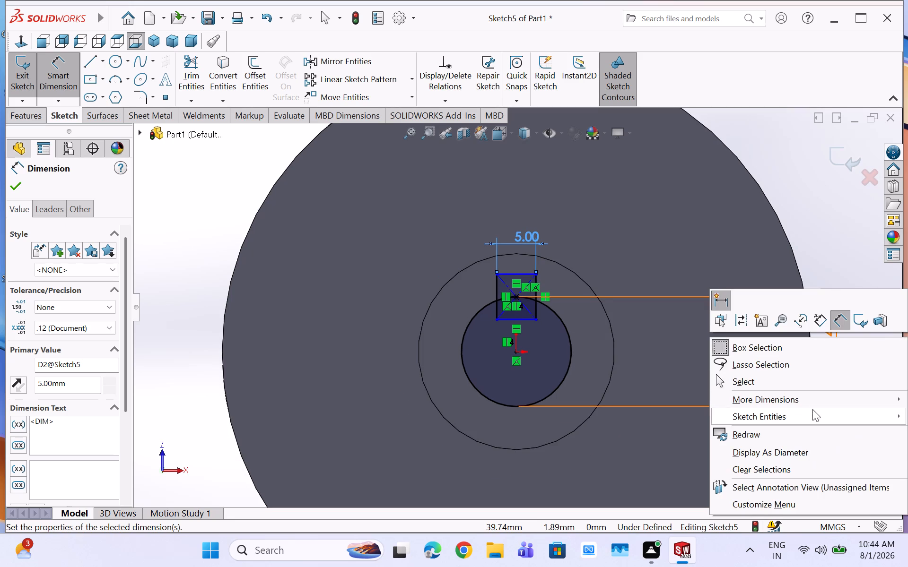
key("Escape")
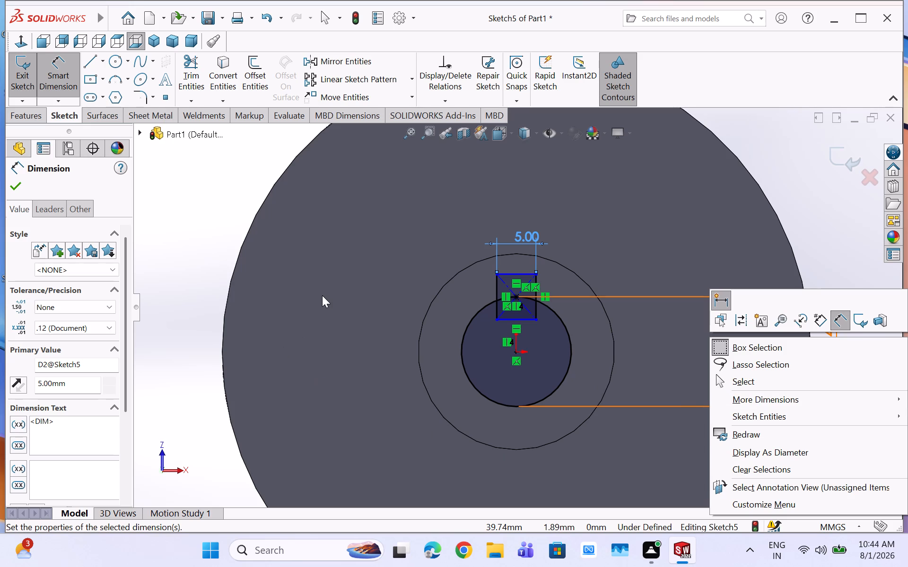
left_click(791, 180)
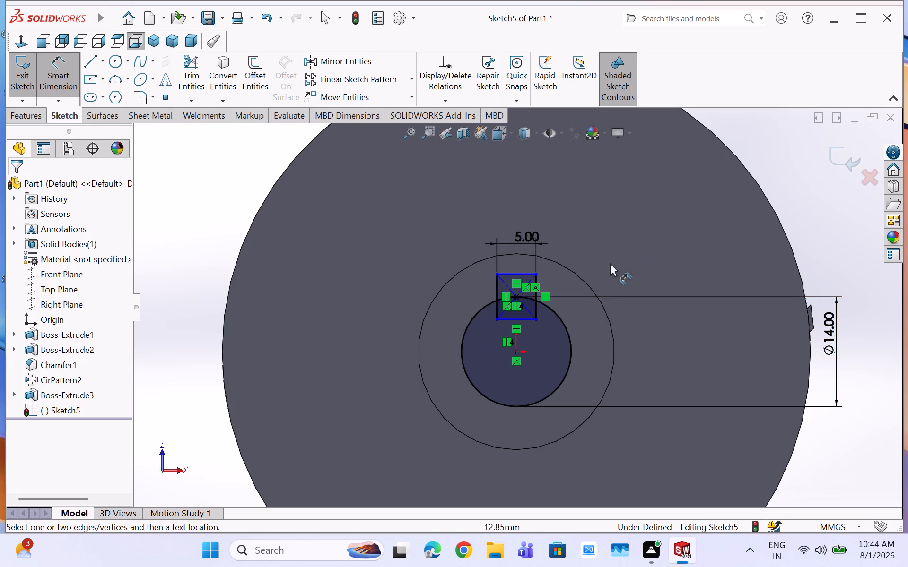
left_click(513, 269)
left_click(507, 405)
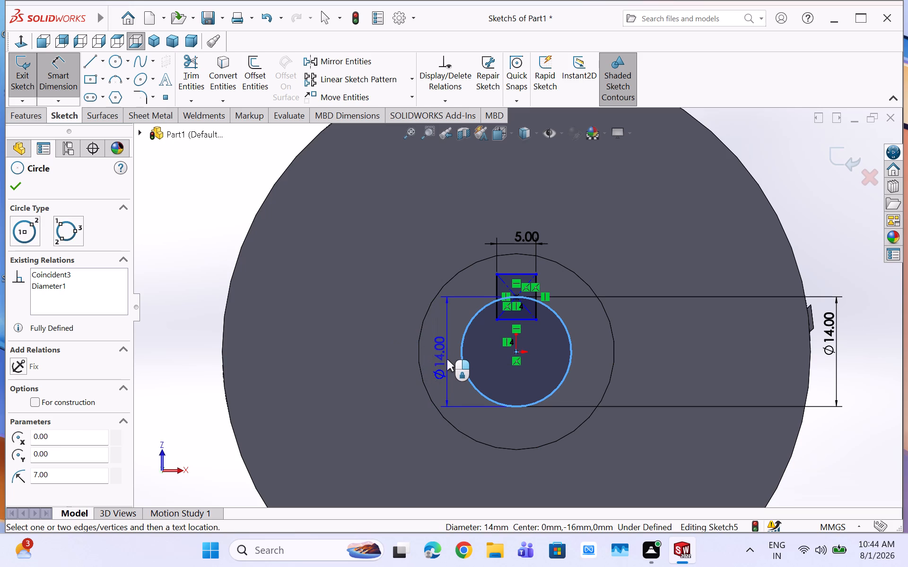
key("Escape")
Dimension the vertical distance from the small rectangle's top edge to the centre of the 14 mm circle.
left_click(514, 274)
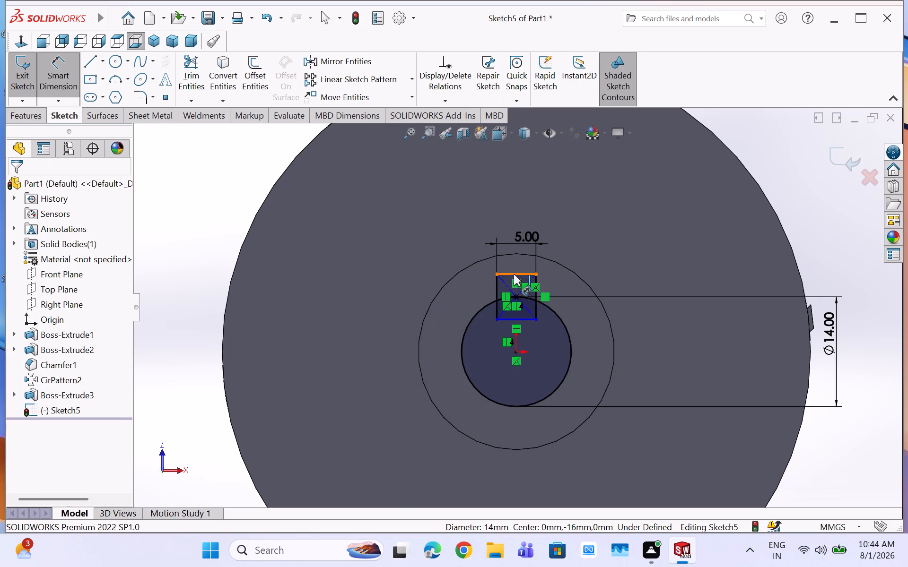
left_click(510, 406)
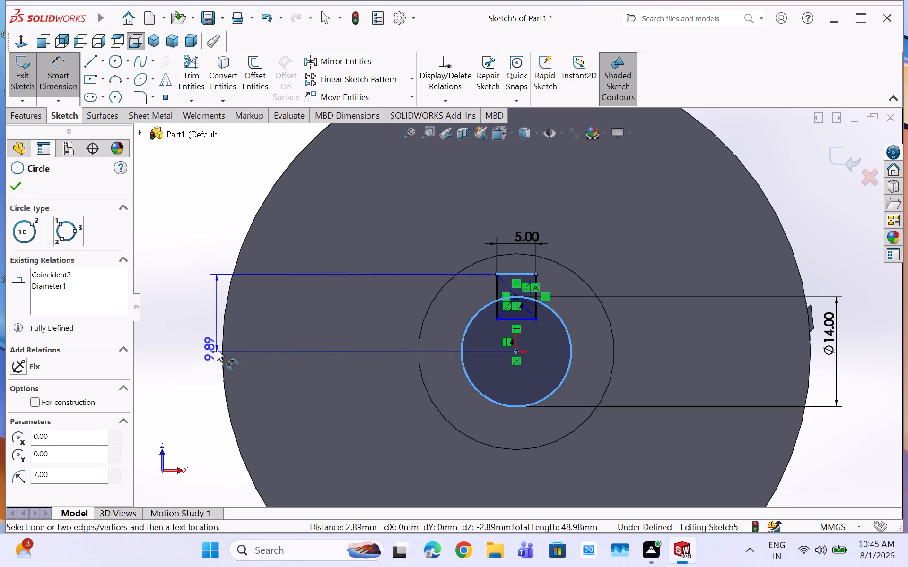
left_click(191, 322)
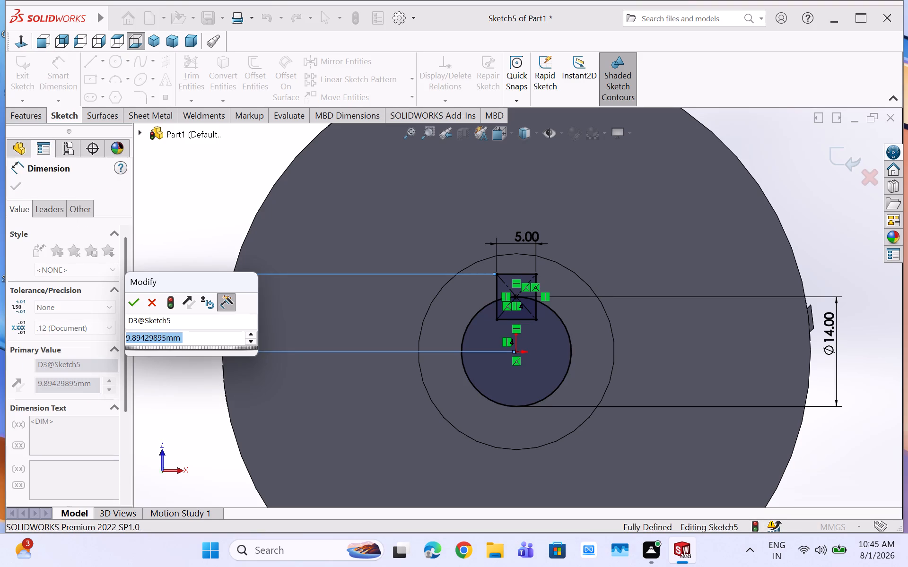
key("Escape")
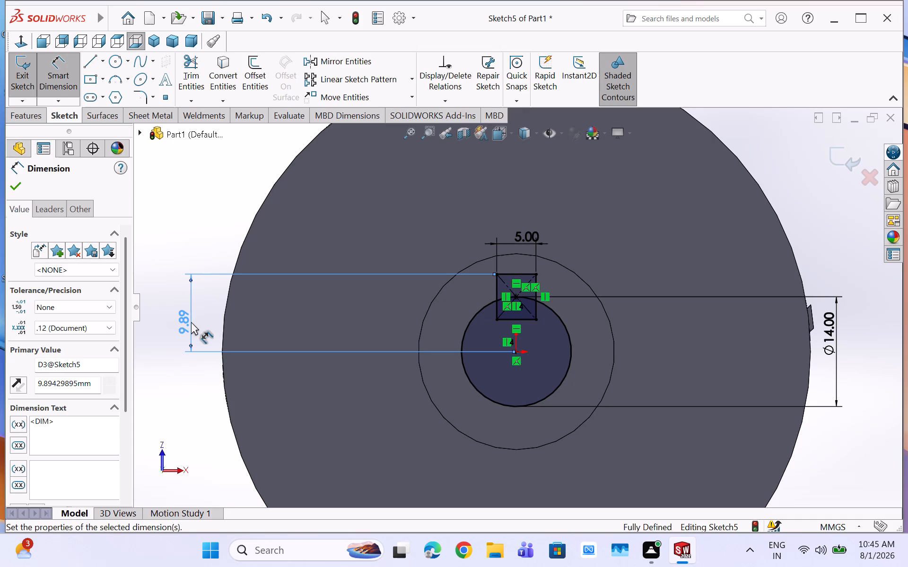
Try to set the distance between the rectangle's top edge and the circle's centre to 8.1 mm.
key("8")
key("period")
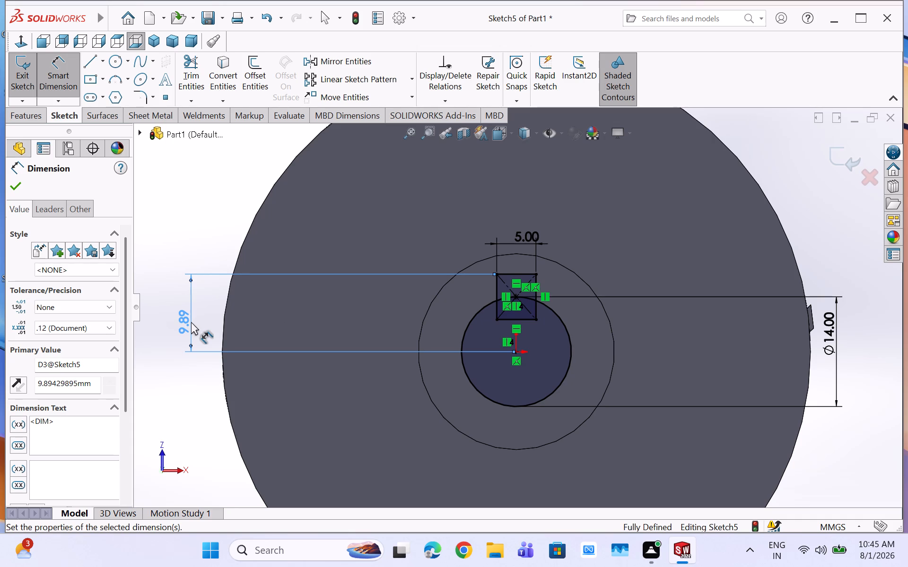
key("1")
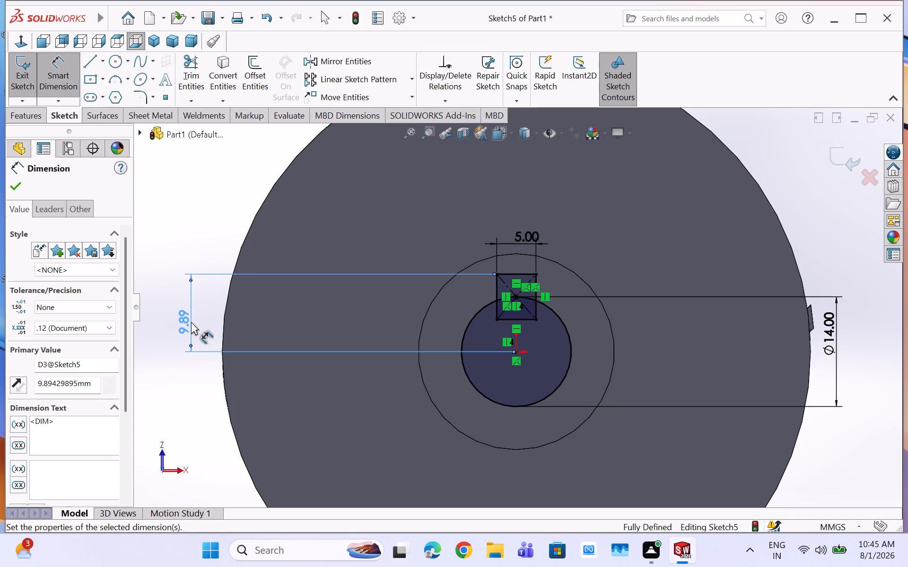
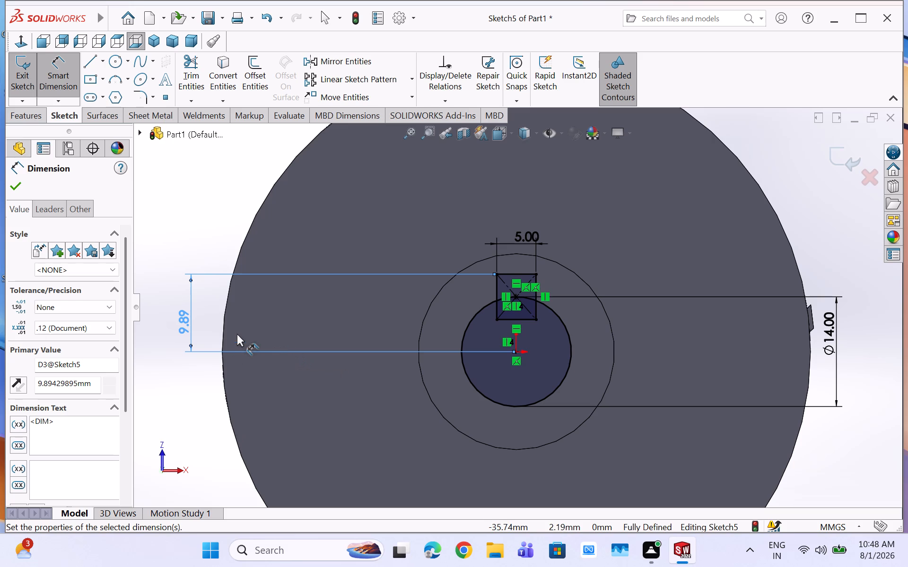
Delete the vertical distance dimension between the small rectangle's top edge and the 14 mm circle's centre.
key("Escape")
right_click(179, 322)
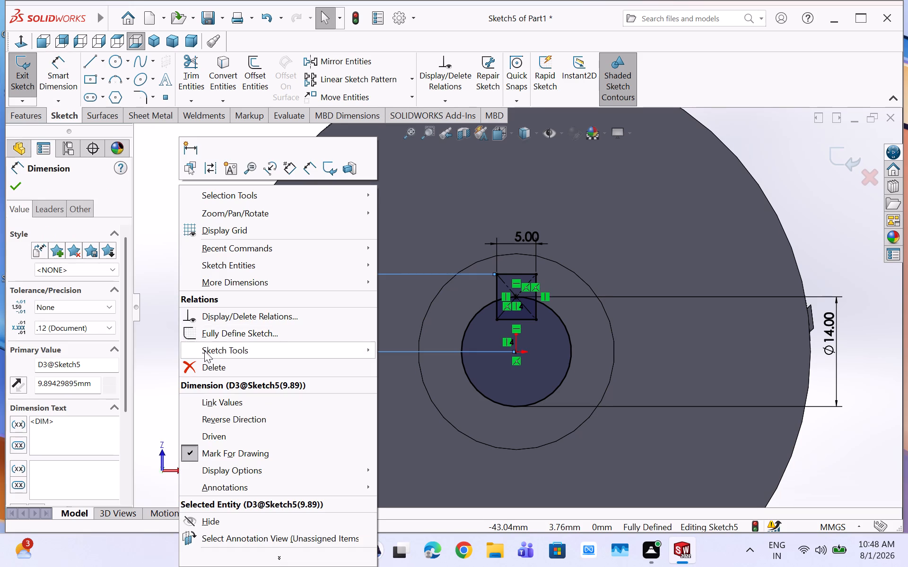
left_click(206, 363)
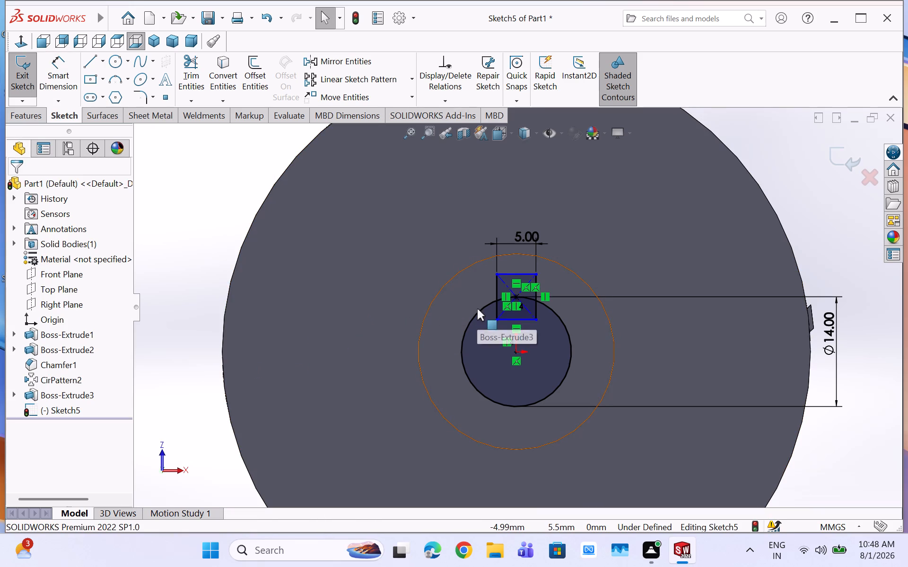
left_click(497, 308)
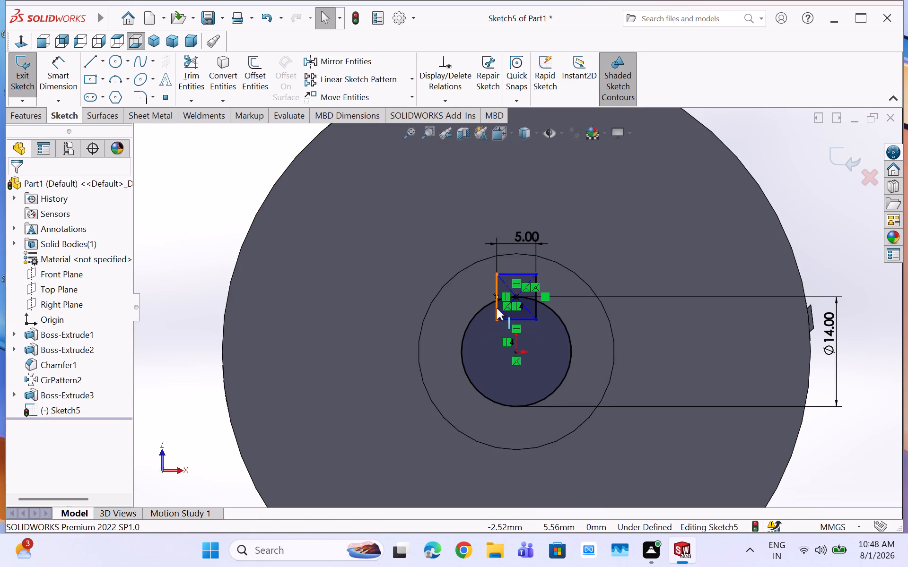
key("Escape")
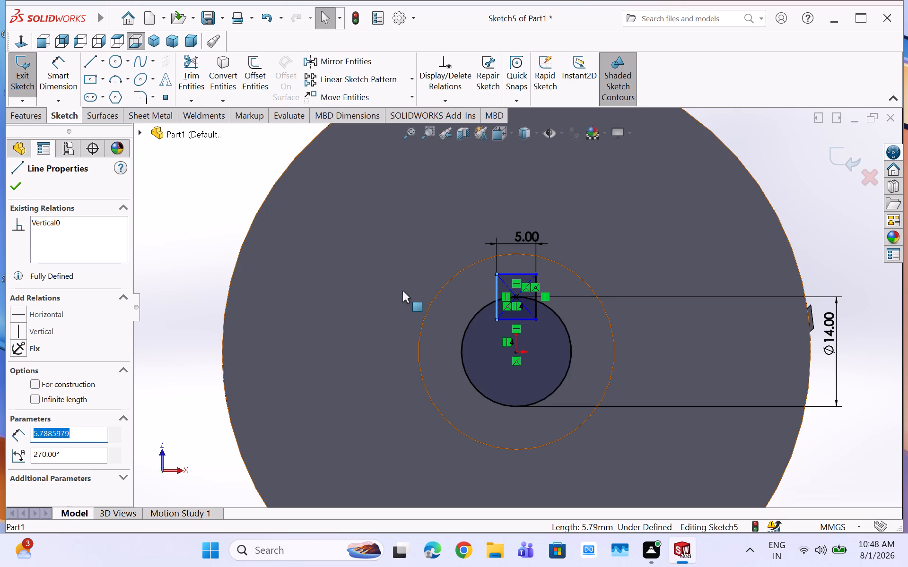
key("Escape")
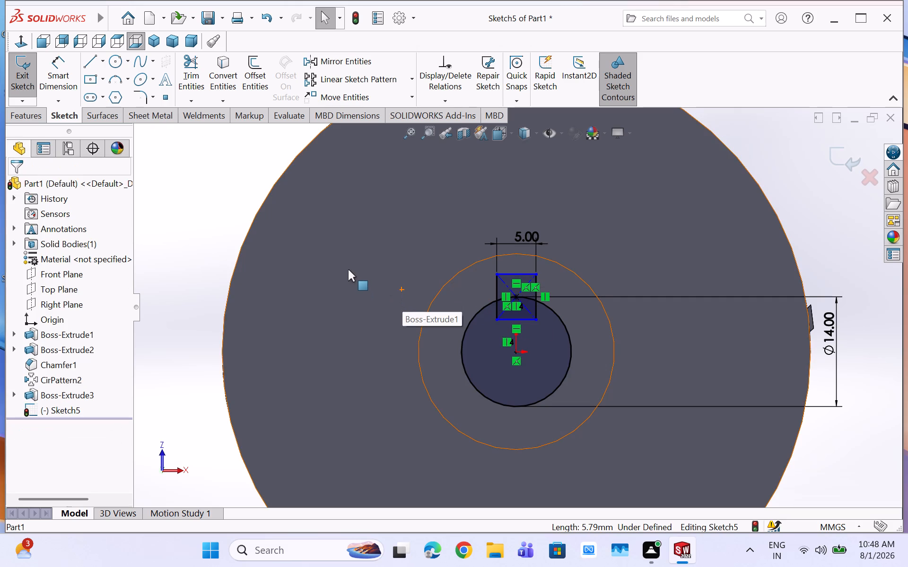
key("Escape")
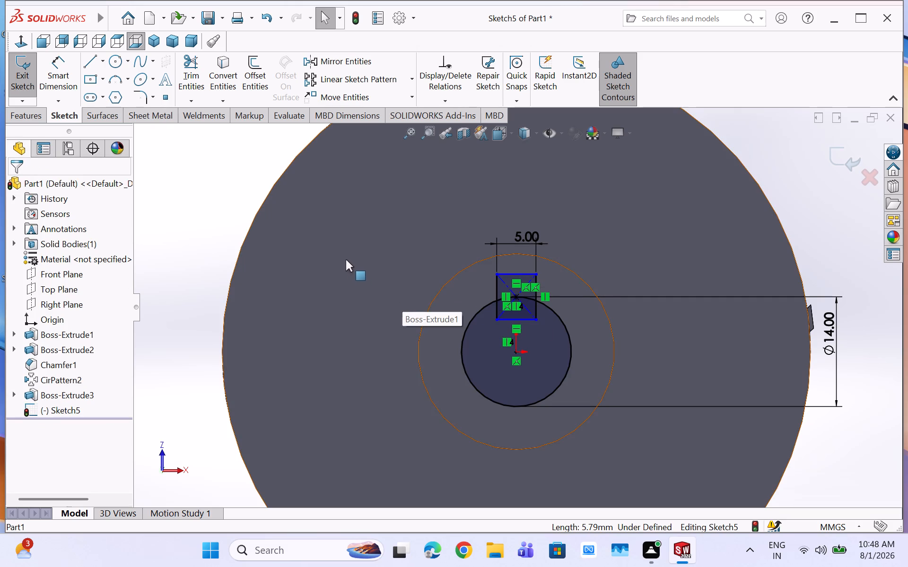
Dimension the small rectangle's vertical side and set its height to 2.3 mm.
left_click(61, 84)
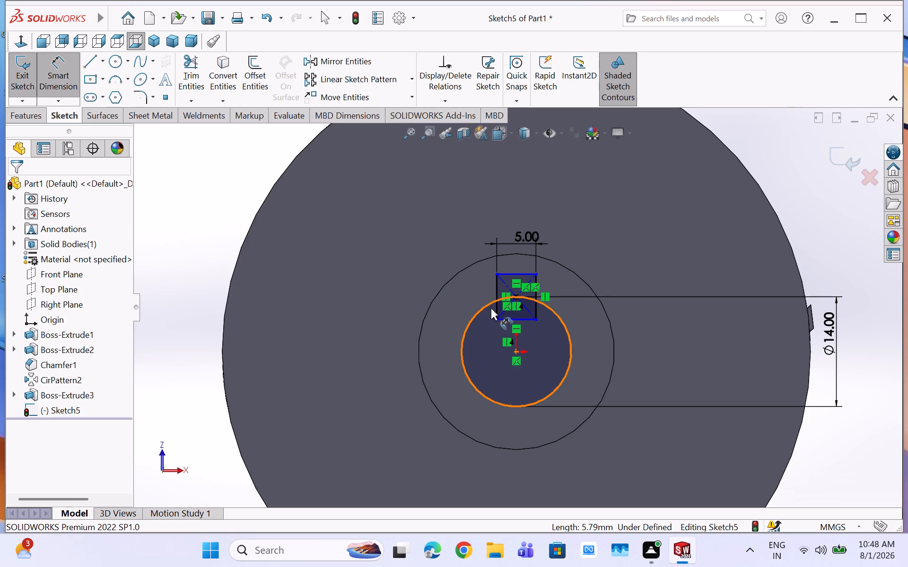
left_click(496, 310)
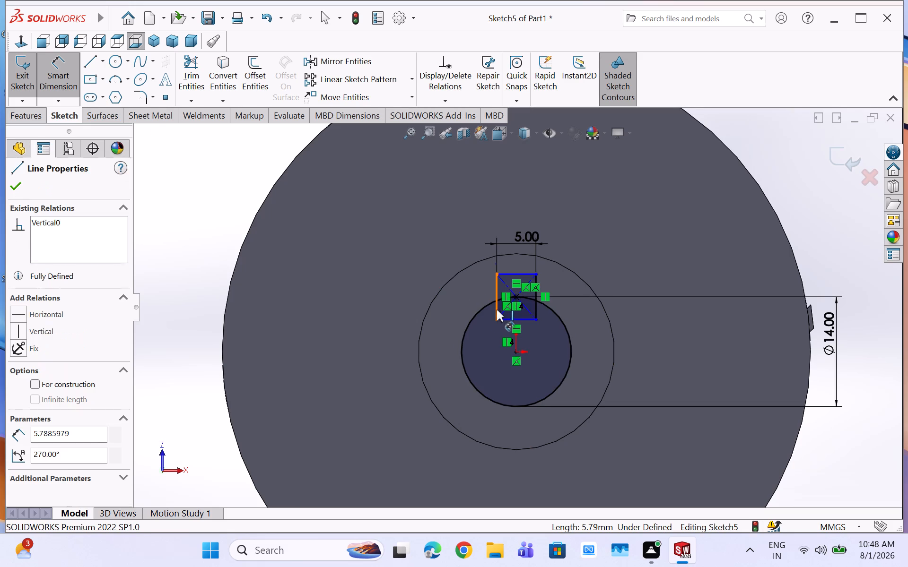
left_click(393, 298)
key("2")
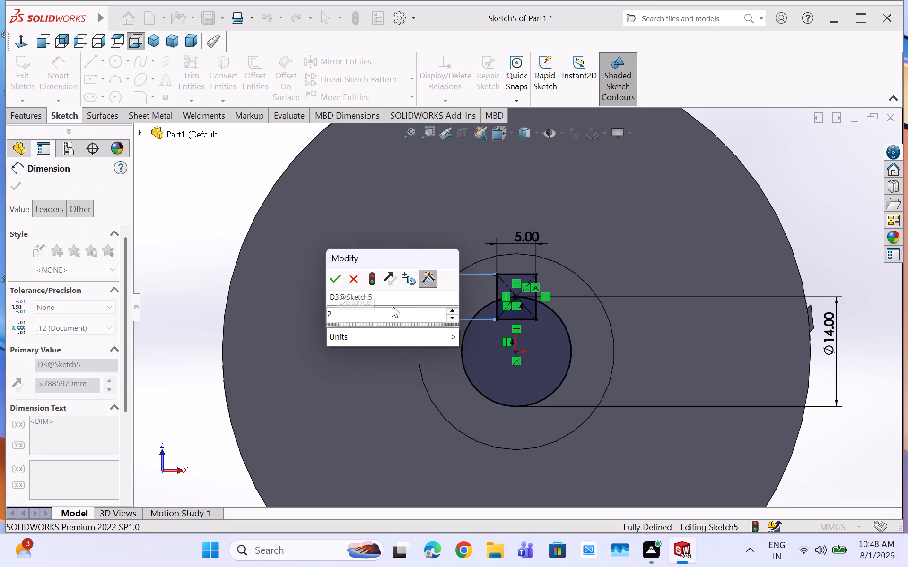
type(".3")
key("Return")
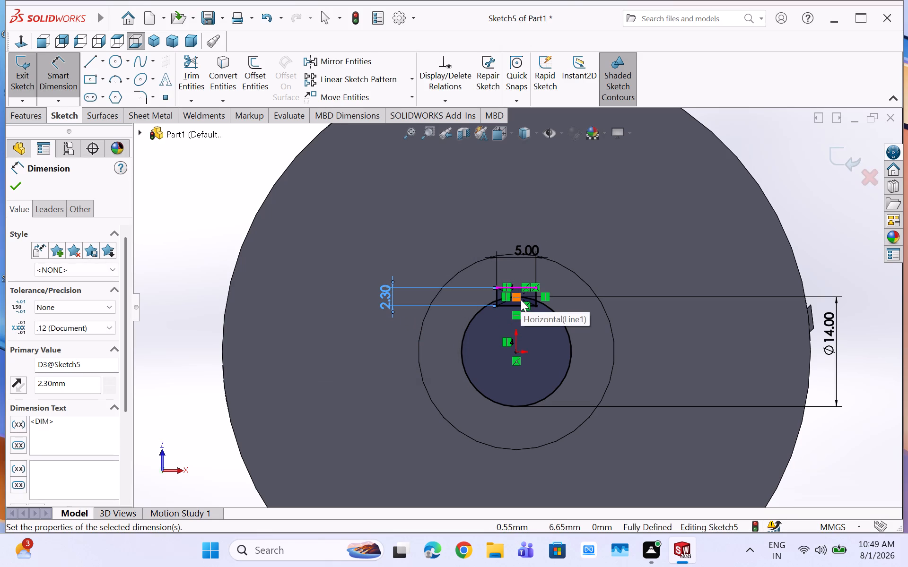
scroll(523, 306, "down", 7)
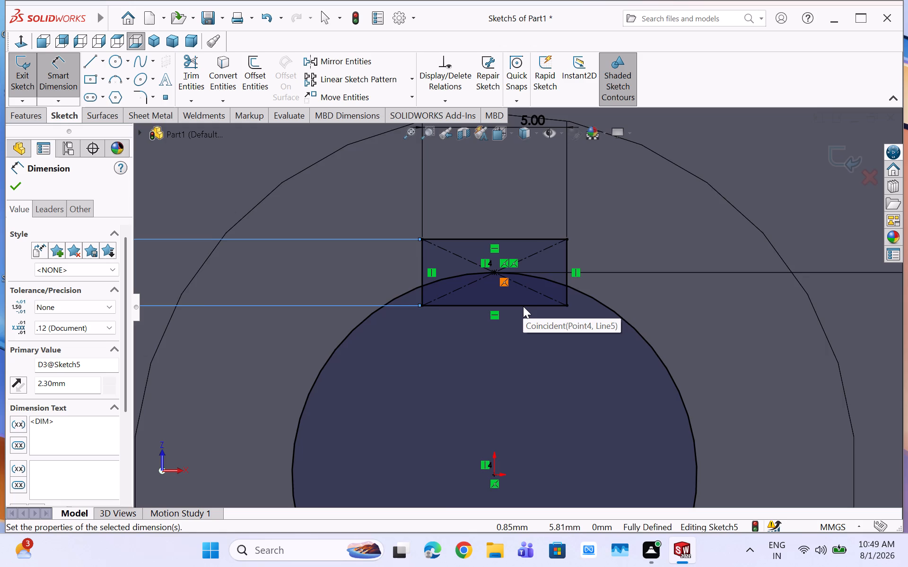
scroll(523, 306, "up", 7)
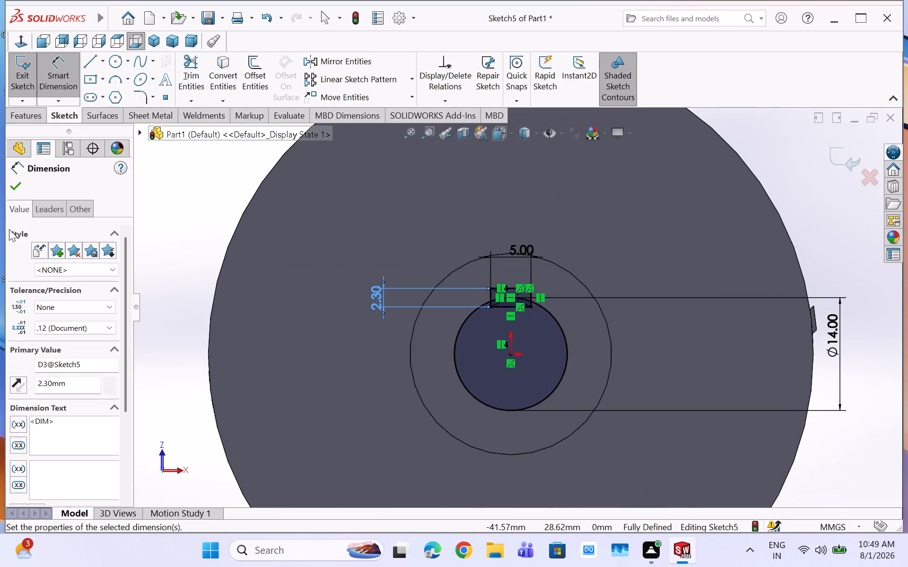
left_click(16, 183)
Trim away the rectangle's bottom edge and the ends of both vertical sides lying inside the 14 mm circle.
left_click(194, 83)
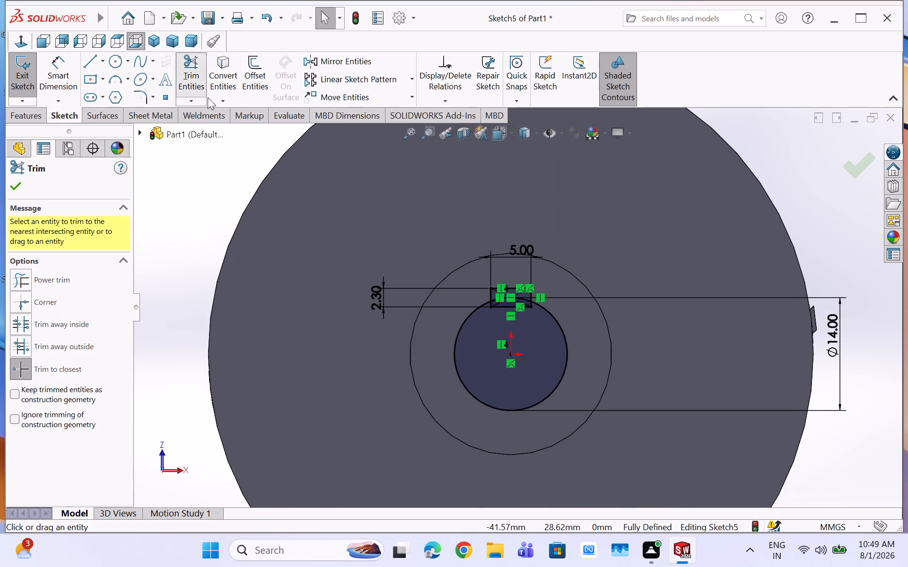
scroll(492, 295, "down", 7)
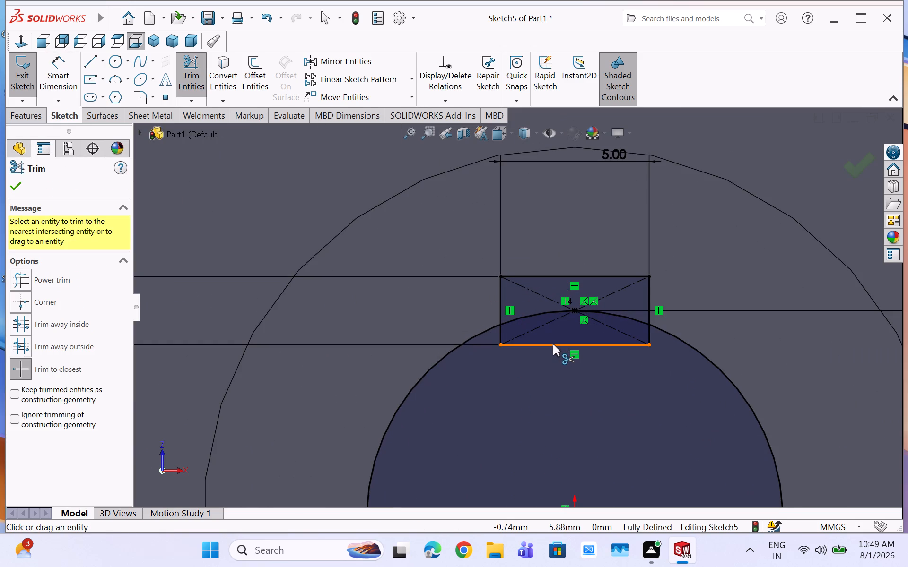
left_click(553, 344)
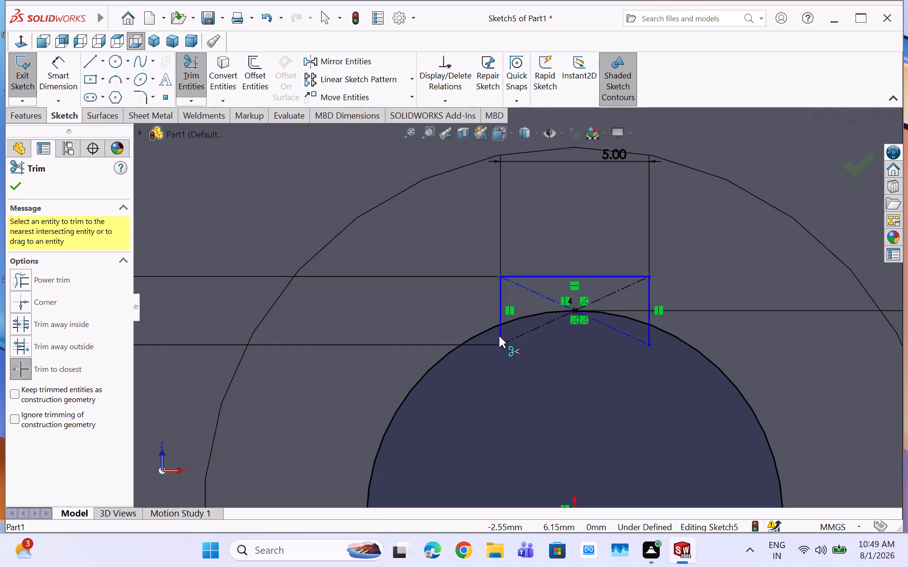
left_click(499, 336)
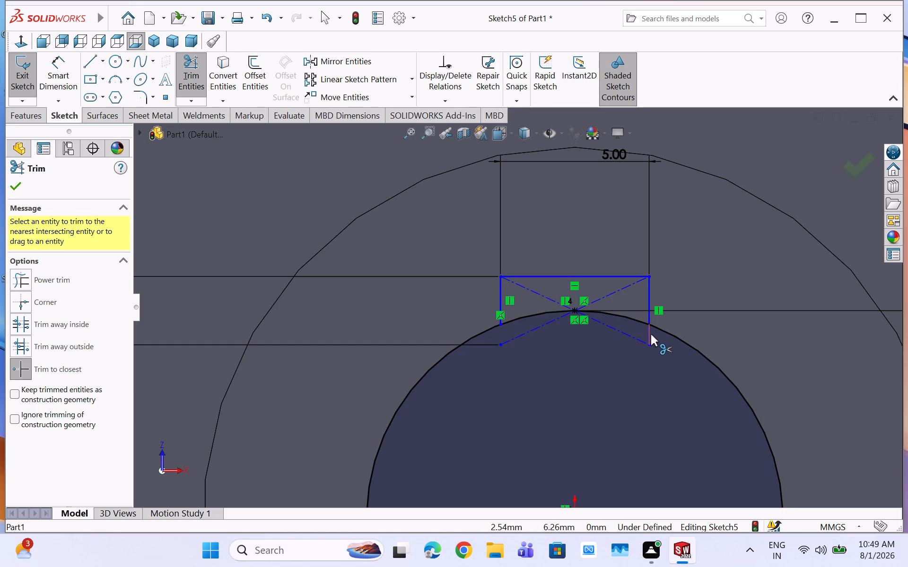
left_click(649, 335)
scroll(612, 343, "up", 5)
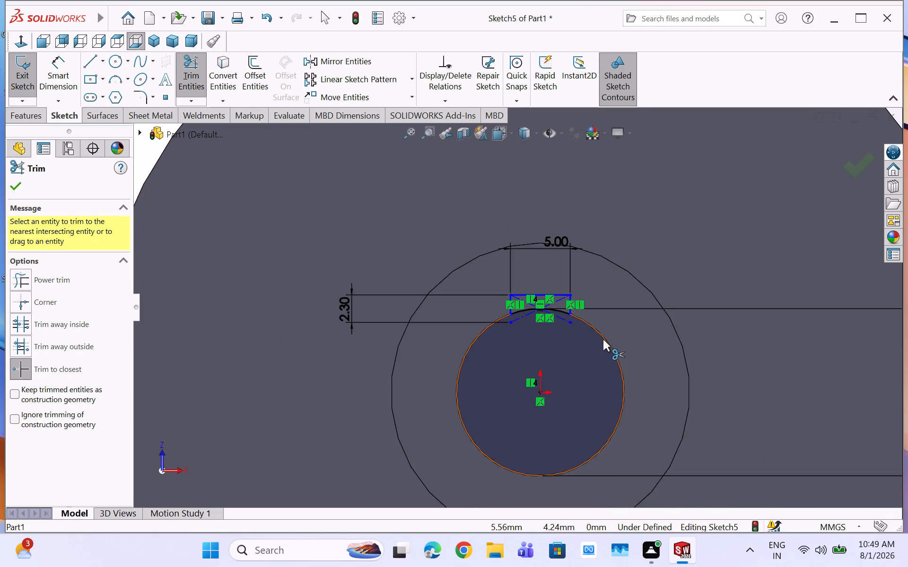
left_click(19, 189)
scroll(501, 316, "up", 2)
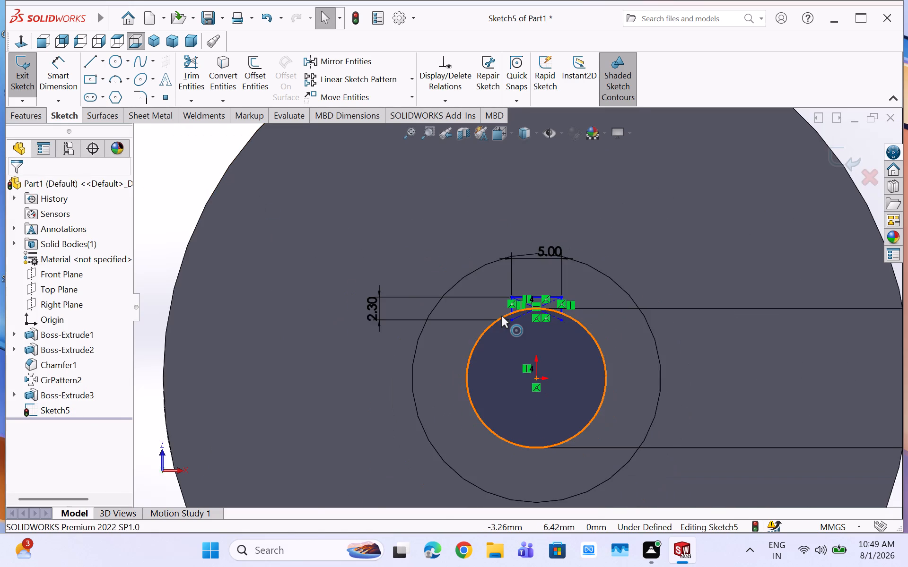
scroll(501, 316, "up", 2)
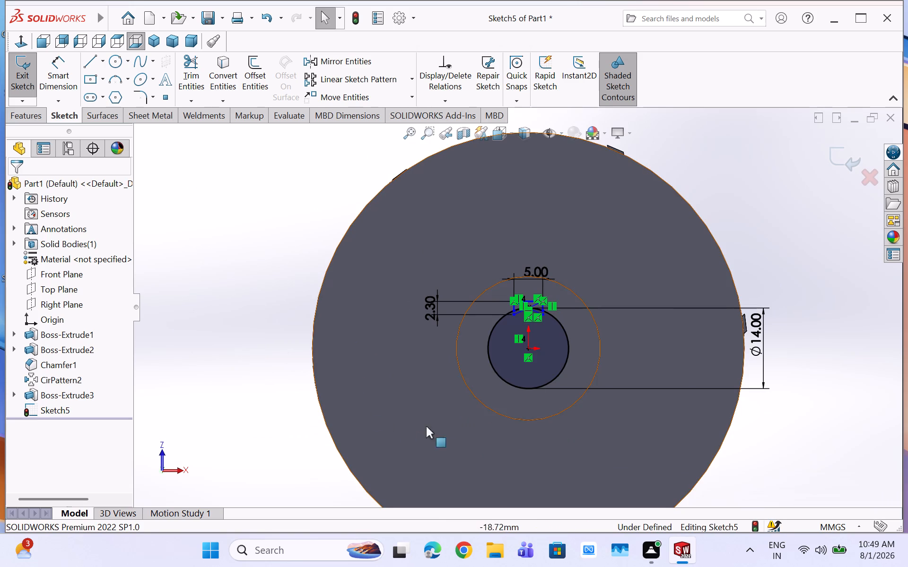
scroll(541, 407, "up", 1)
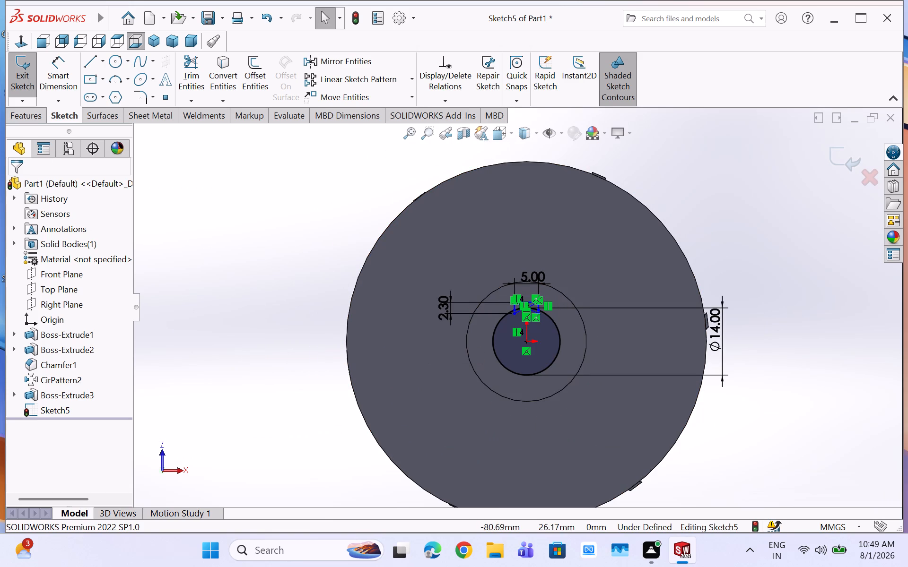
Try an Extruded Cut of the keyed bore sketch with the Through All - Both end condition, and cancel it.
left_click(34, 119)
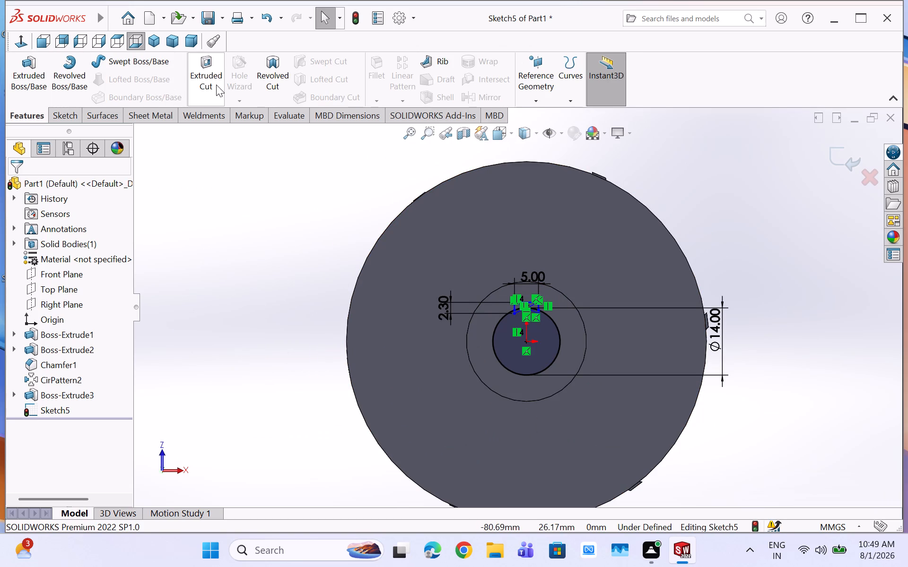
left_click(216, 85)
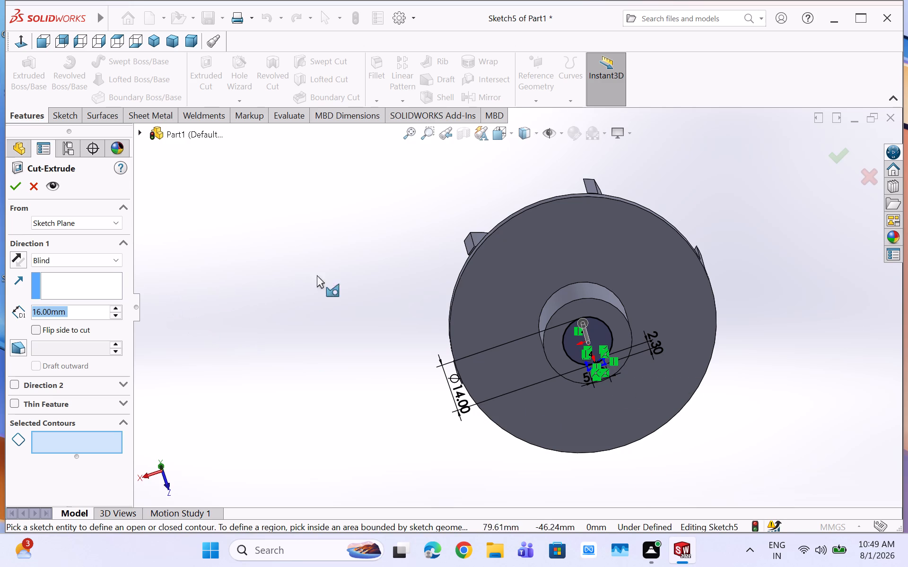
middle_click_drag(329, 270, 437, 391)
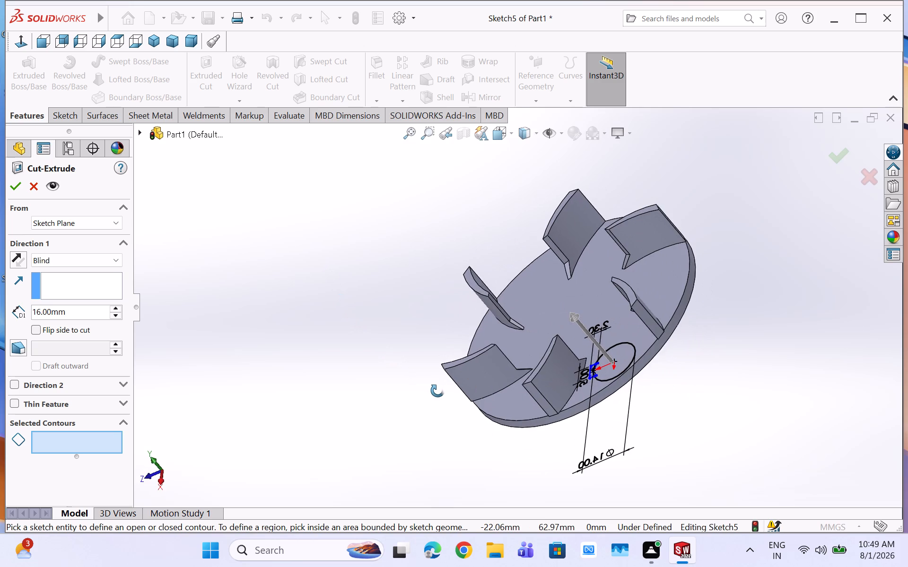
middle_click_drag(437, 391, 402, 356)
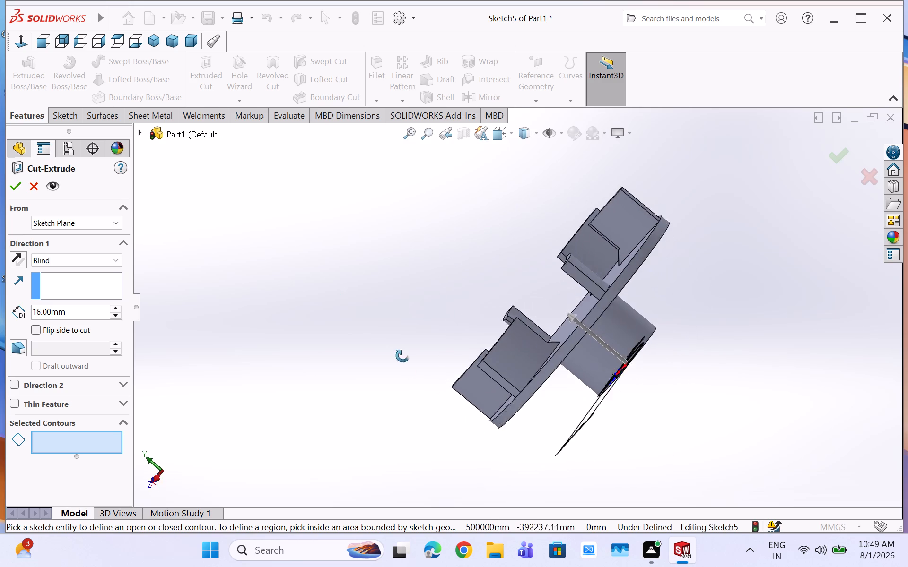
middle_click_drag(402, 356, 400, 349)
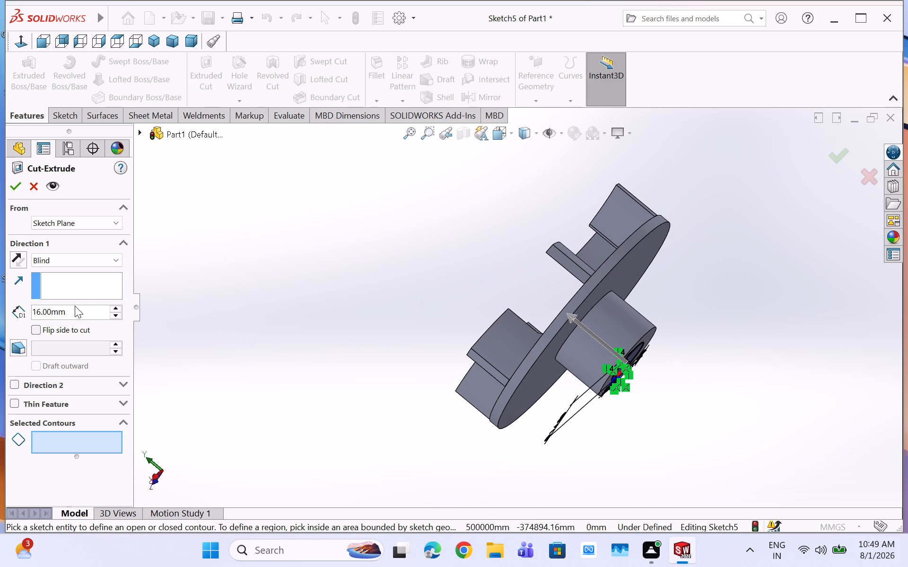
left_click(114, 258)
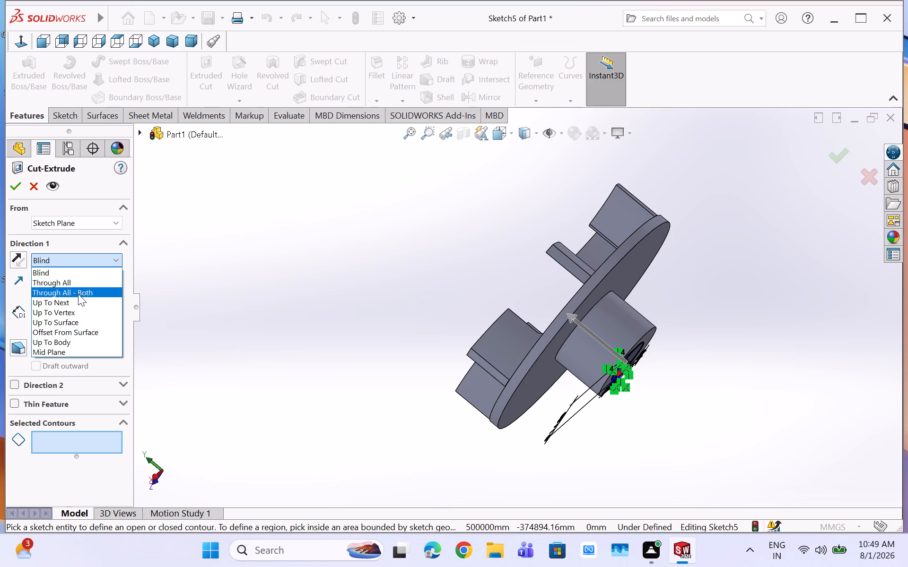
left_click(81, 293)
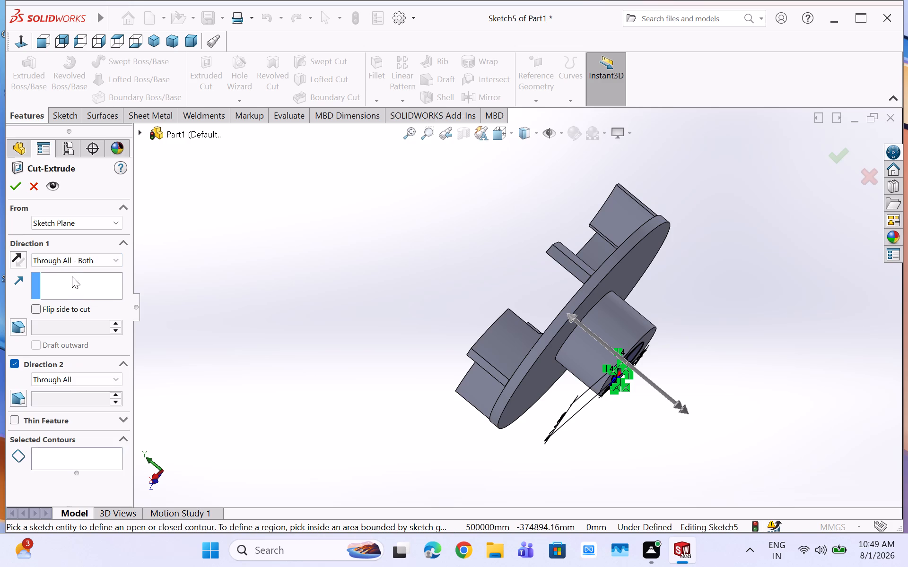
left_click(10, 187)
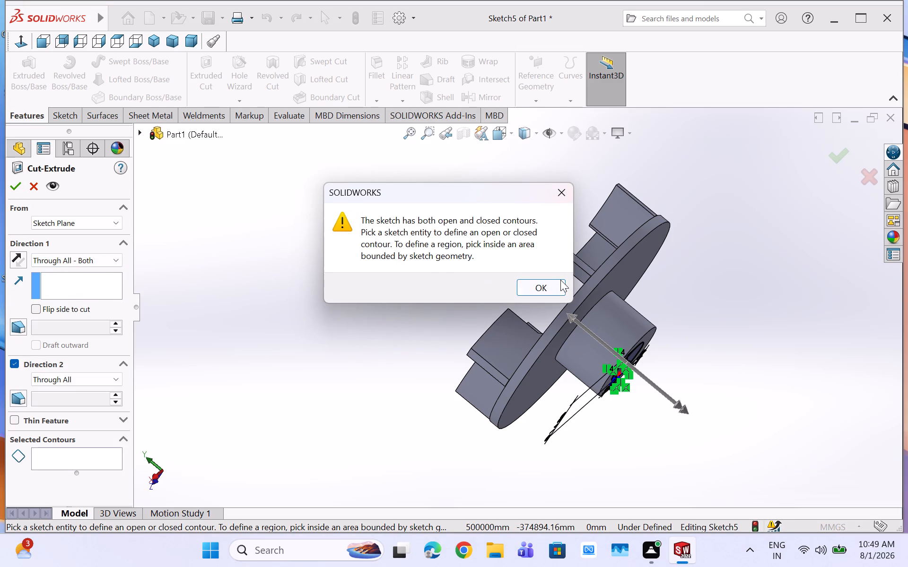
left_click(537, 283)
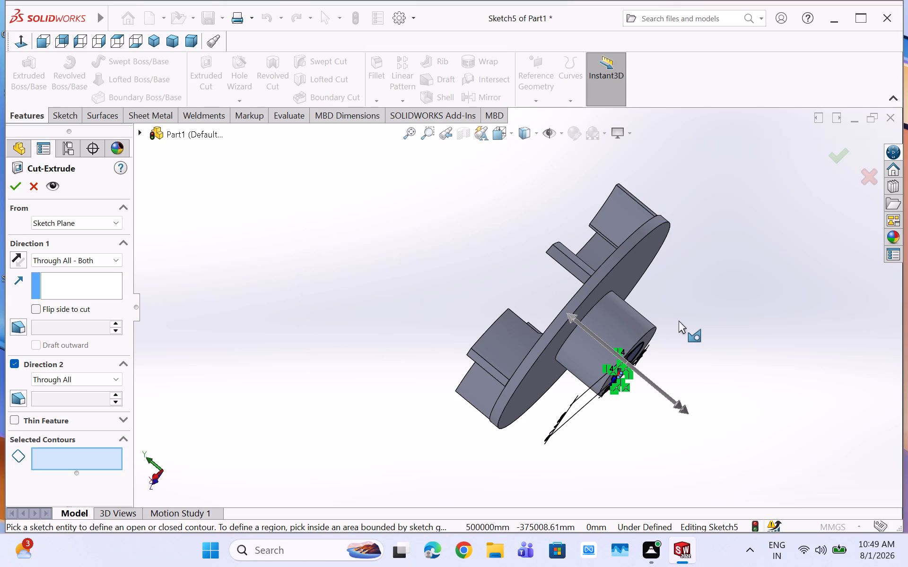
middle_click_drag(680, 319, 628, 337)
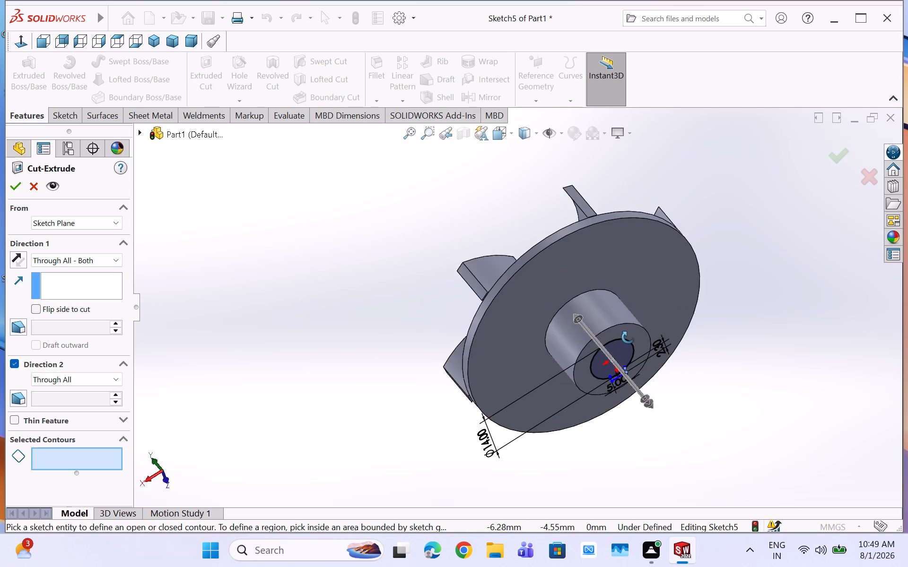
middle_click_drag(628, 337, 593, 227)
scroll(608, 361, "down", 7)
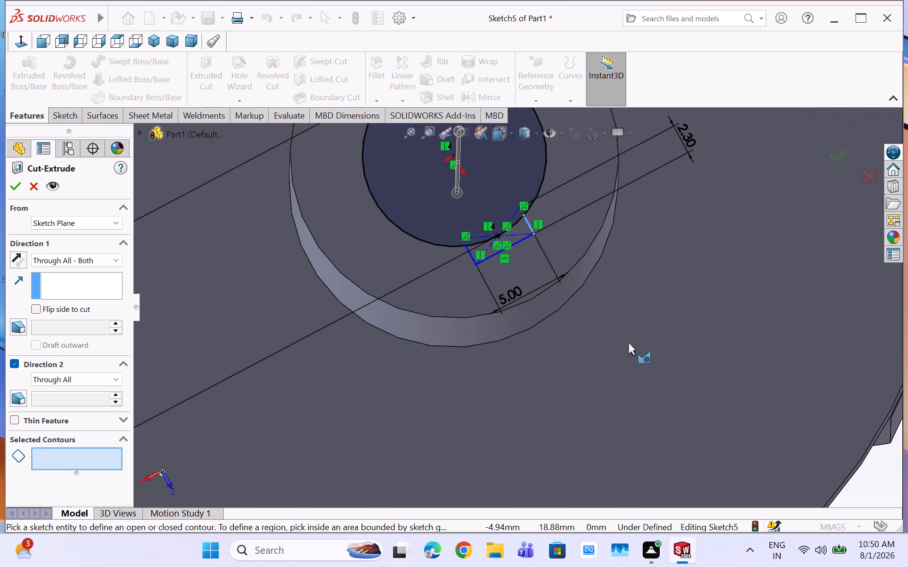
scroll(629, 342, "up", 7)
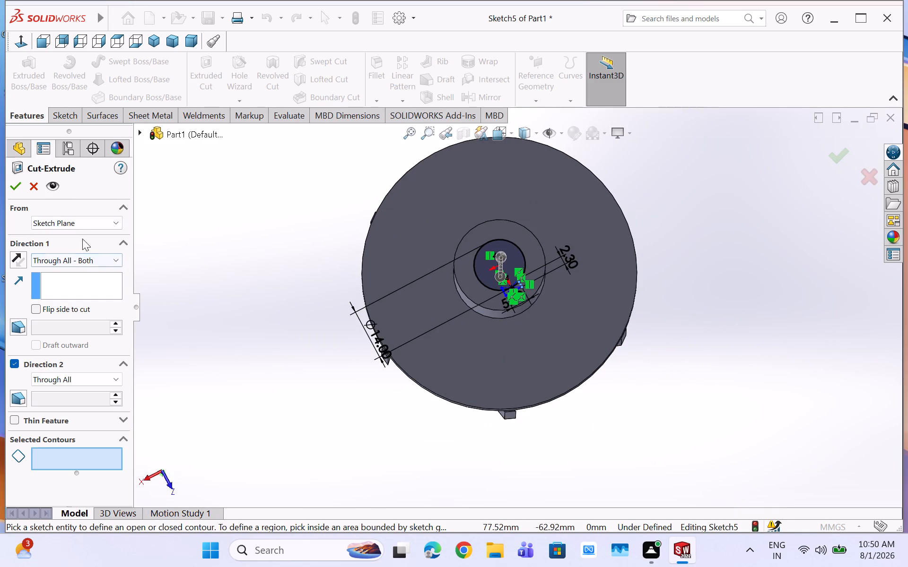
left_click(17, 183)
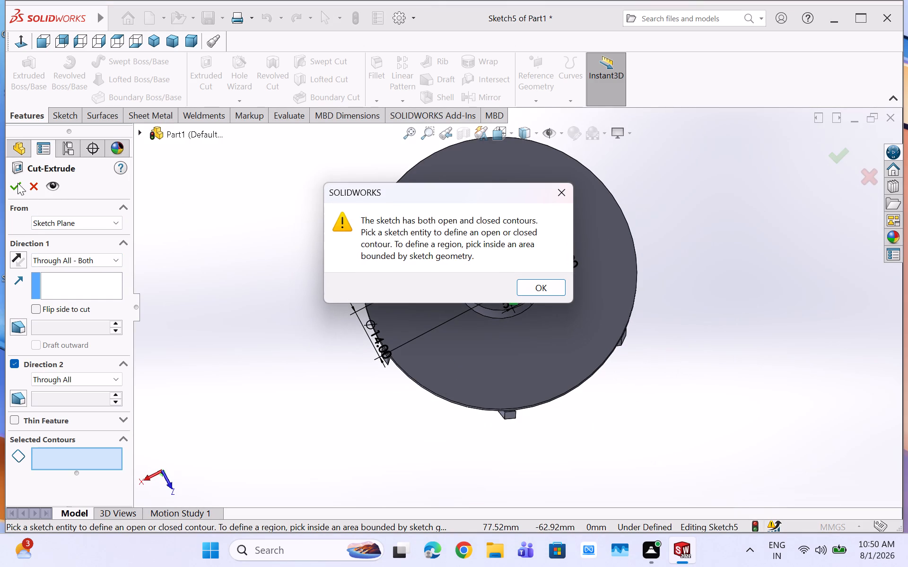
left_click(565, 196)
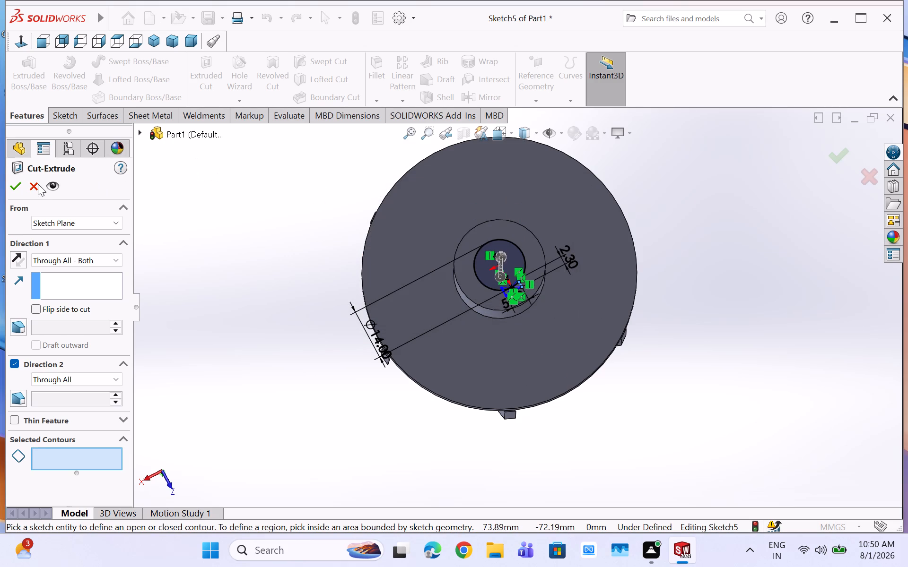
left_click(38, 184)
Undo the three trims on the small keyway rectangle, restoring its bottom edge and both full vertical sides.
key("ctrl+z")
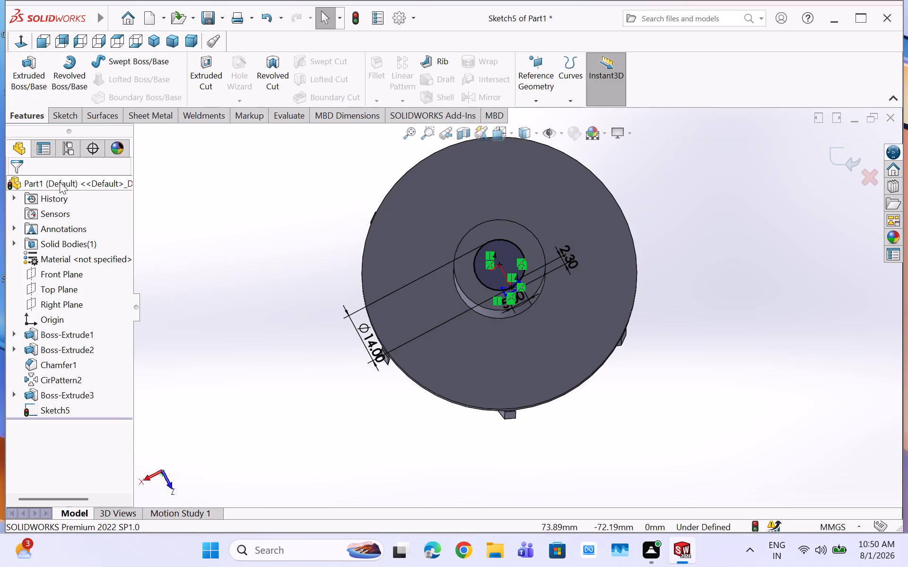
key("ctrl+z")
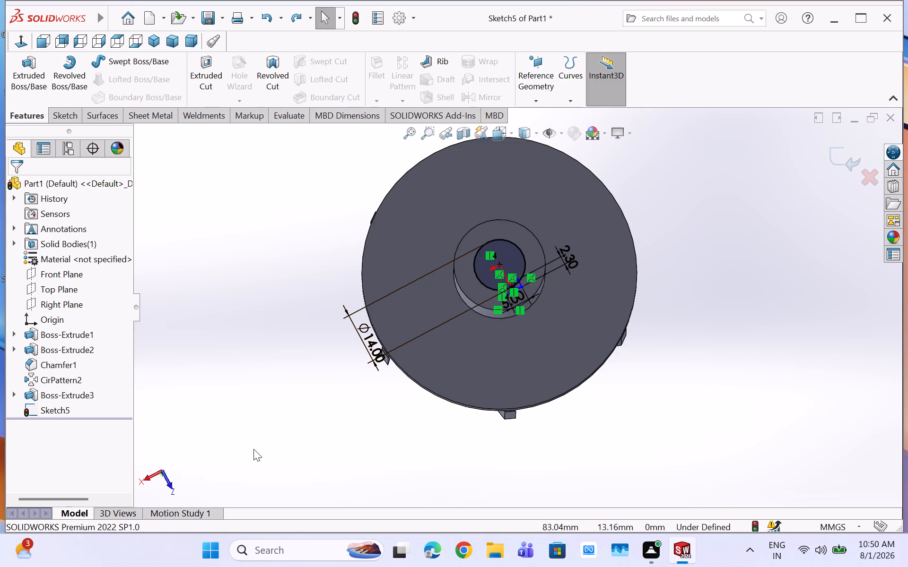
right_click(492, 271)
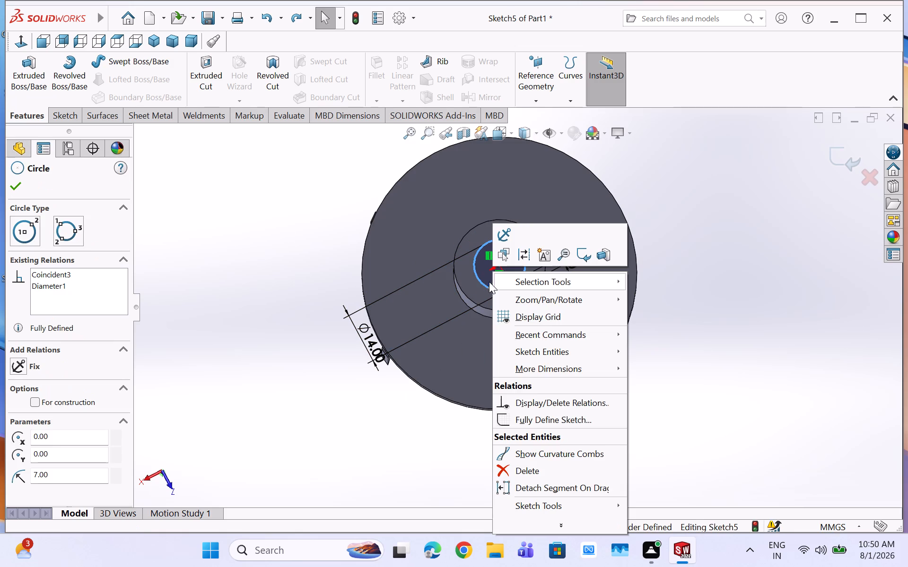
key("Escape")
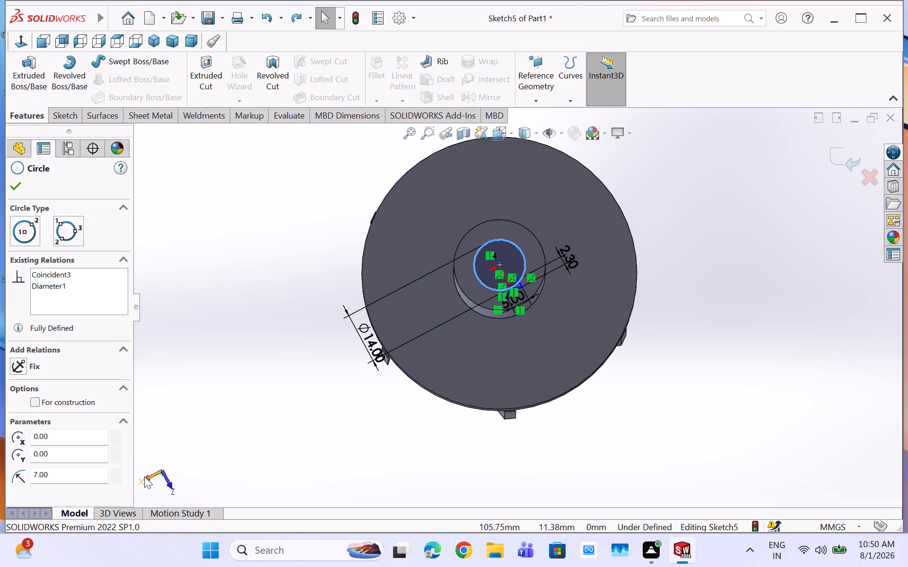
left_click(169, 482)
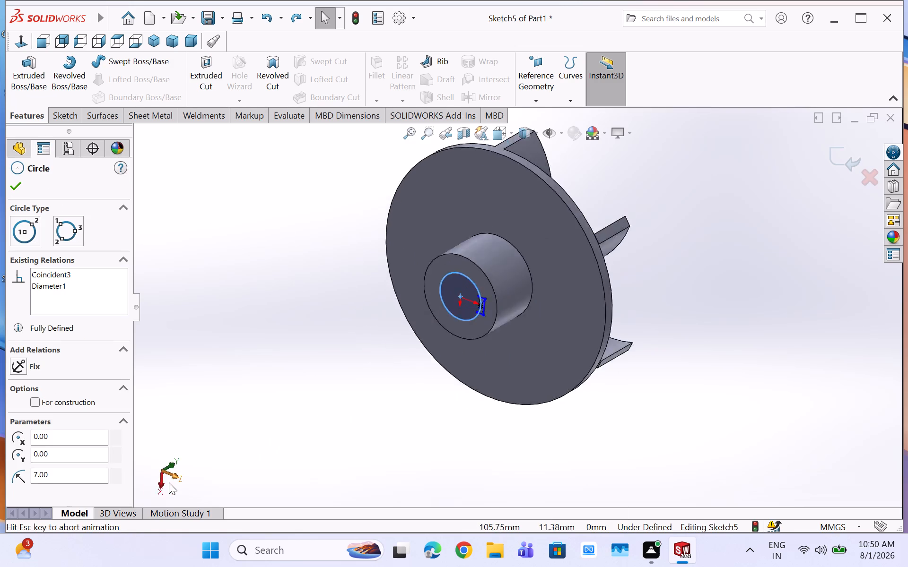
left_click(162, 455)
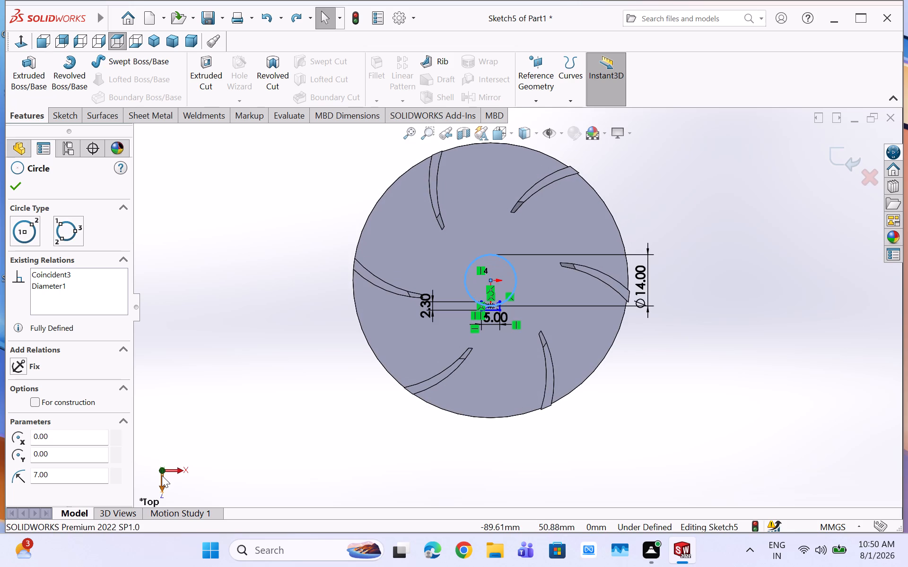
scroll(498, 264, "down", 5)
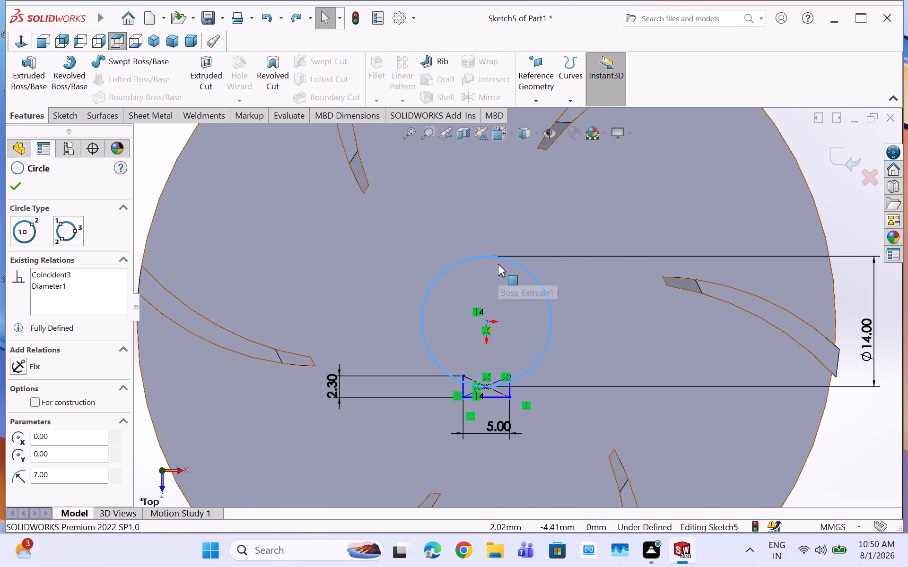
scroll(502, 271, "down", 1)
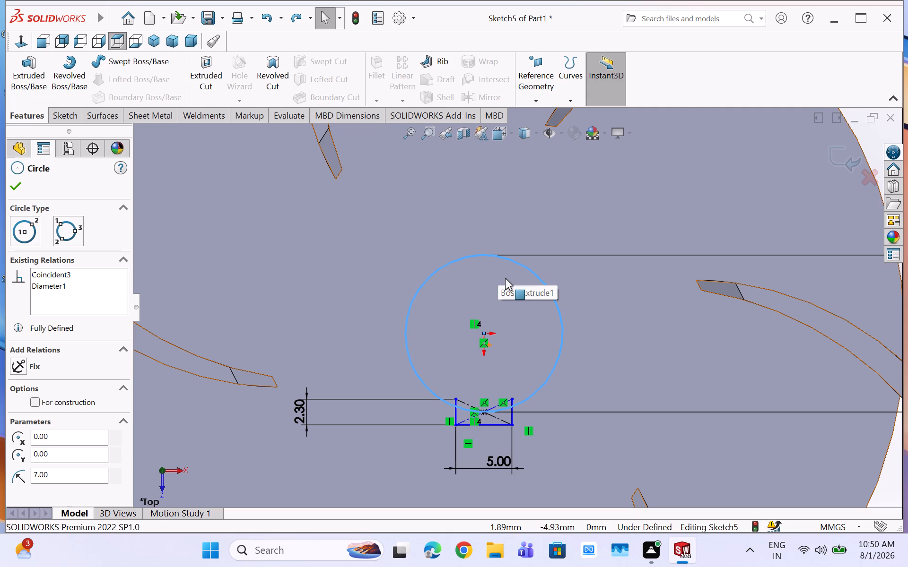
key("ctrl+z")
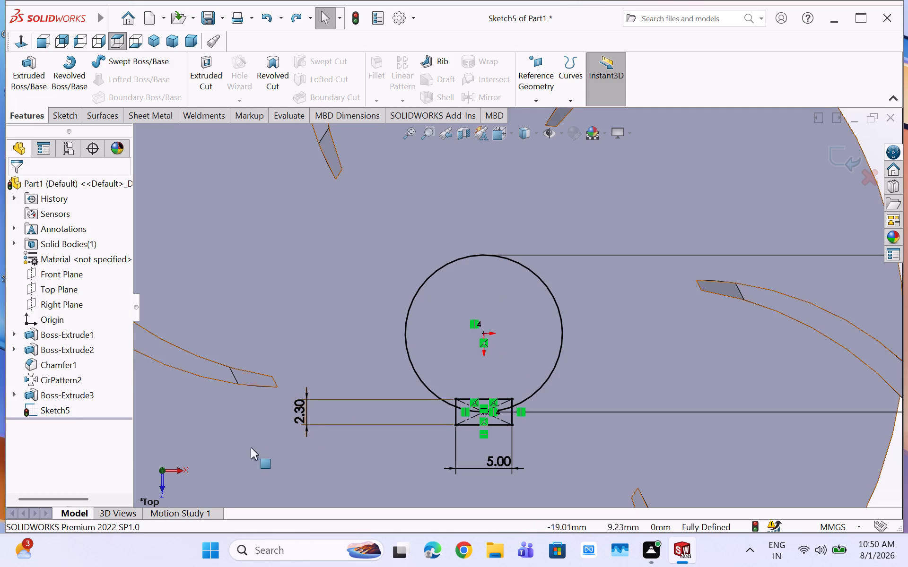
Trim the ends of the keyway rectangle's vertical sides inside the 14 mm circle and its bottom edge.
left_click(162, 469)
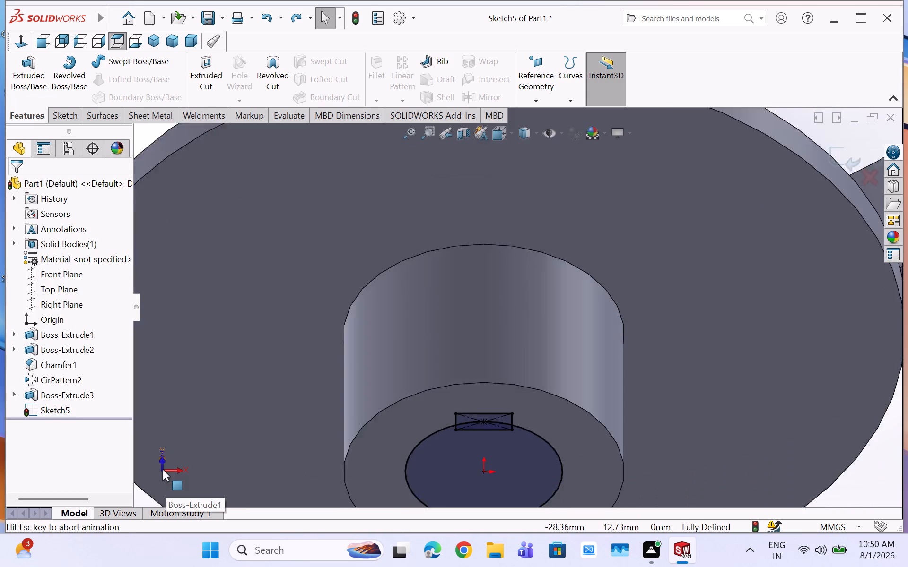
scroll(514, 274, "down", 2)
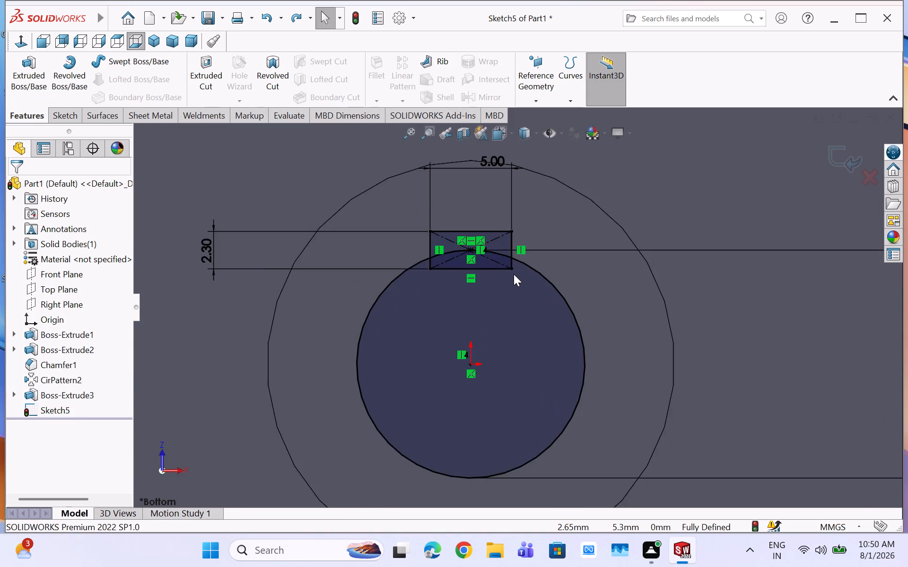
scroll(514, 274, "up", 8)
scroll(526, 250, "down", 5)
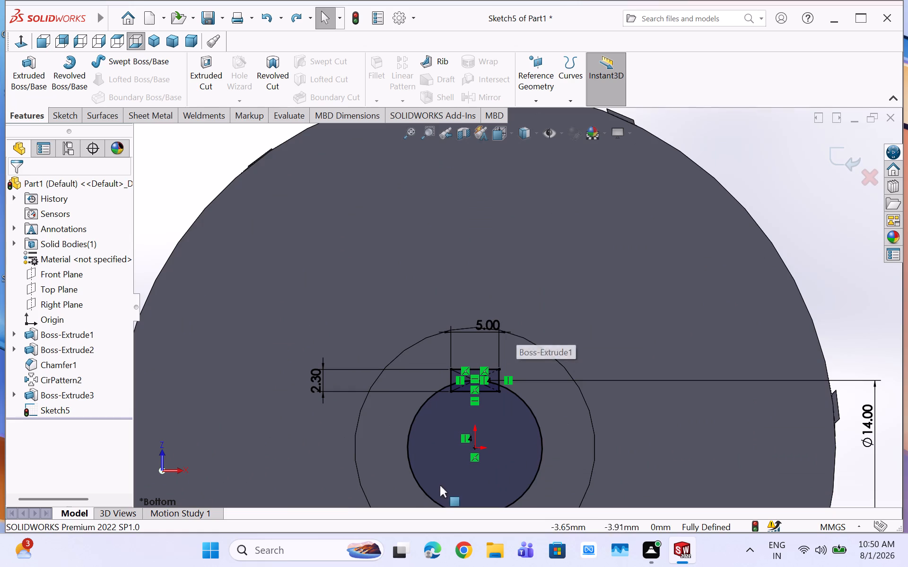
scroll(470, 426, "down", 7)
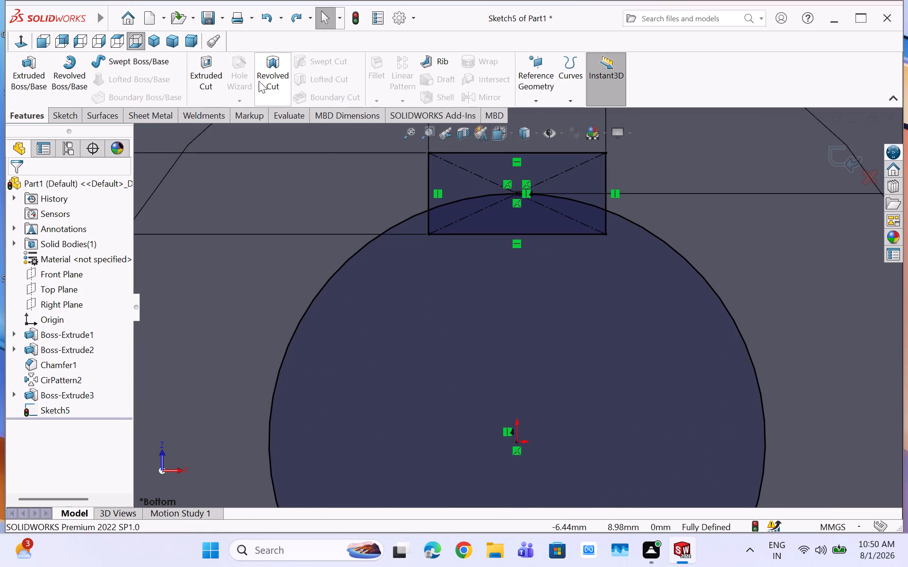
left_click(66, 119)
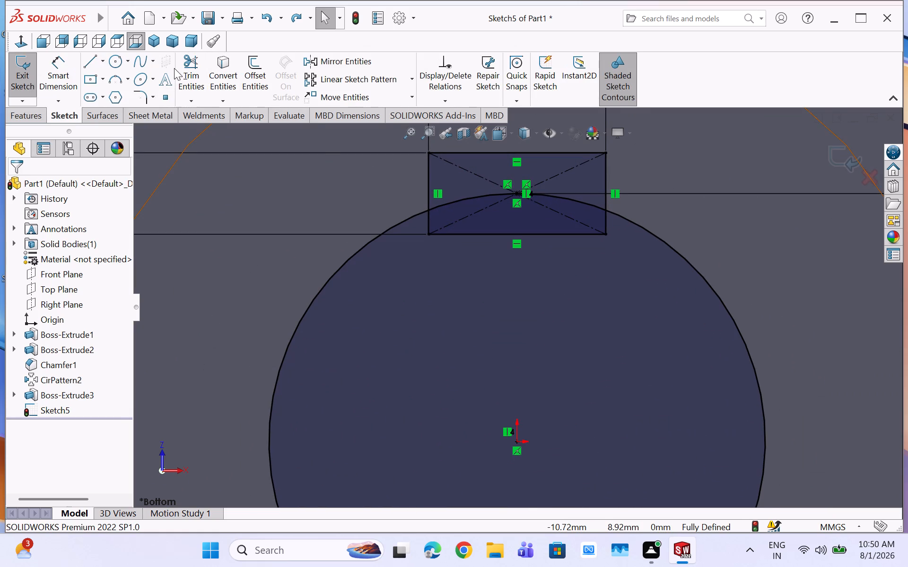
left_click(195, 77)
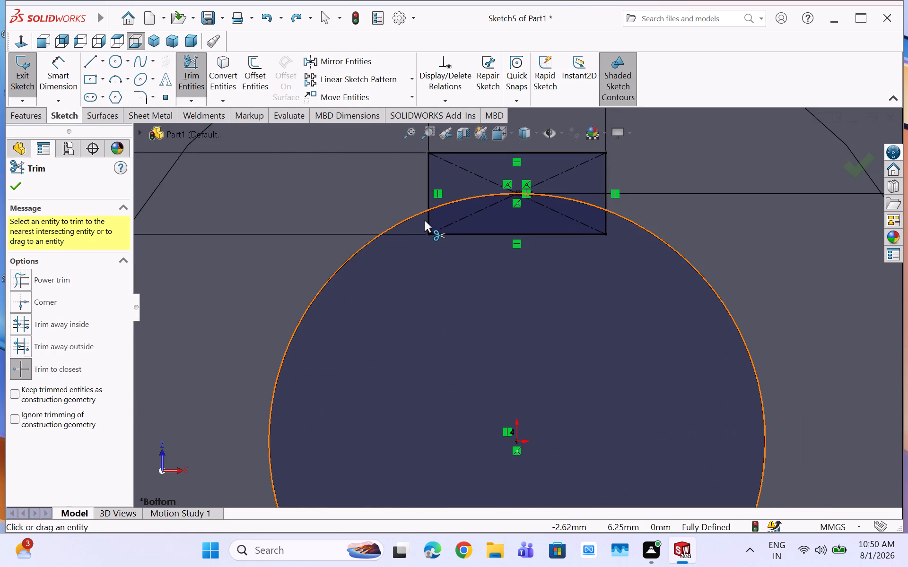
left_click(427, 223)
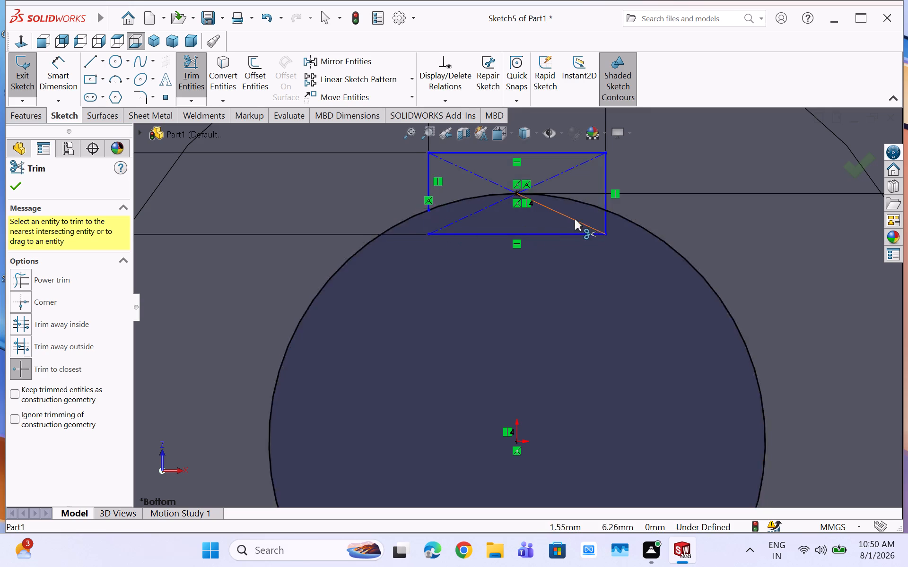
left_click(606, 219)
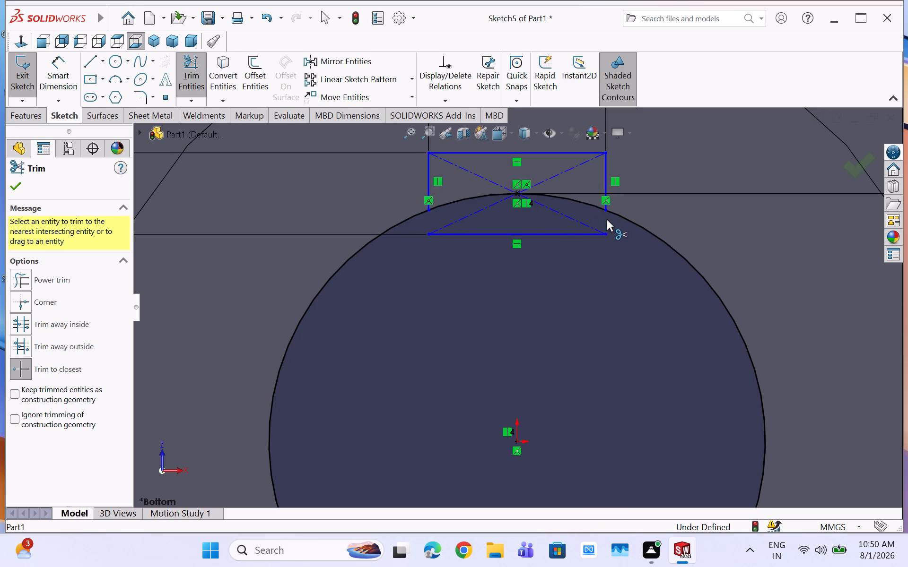
left_click(578, 234)
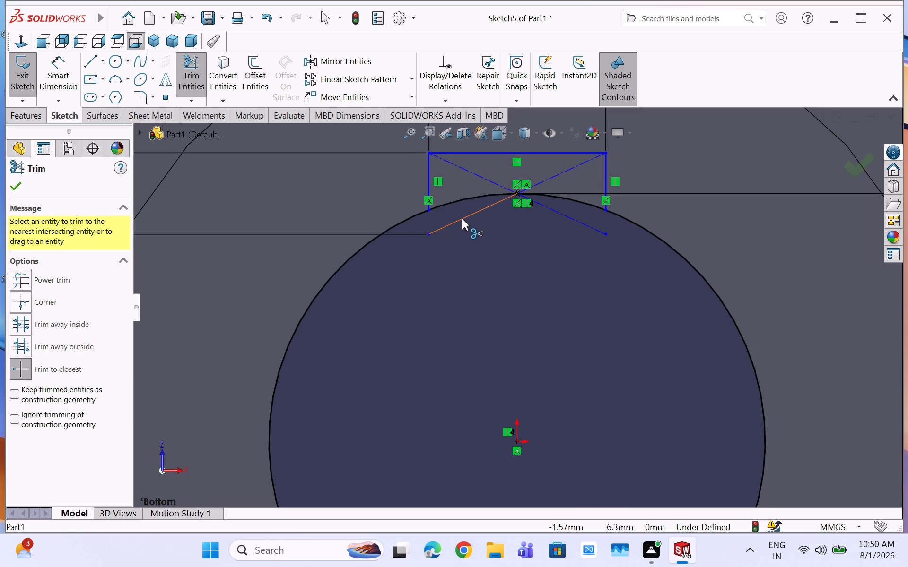
Trim away the keyway rectangle's diagonal construction lines and finish trimming.
left_click(462, 218)
left_click(495, 282)
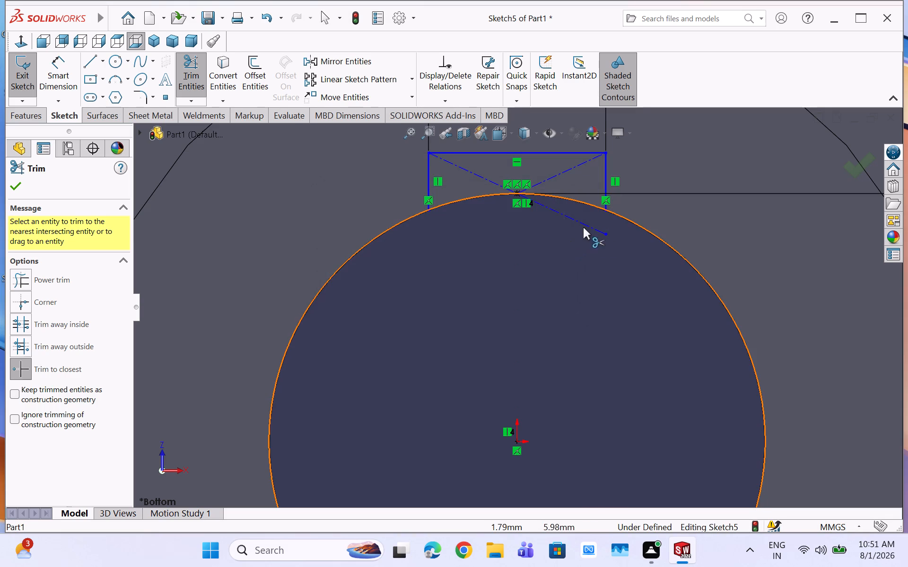
left_click(571, 215)
left_click(570, 217)
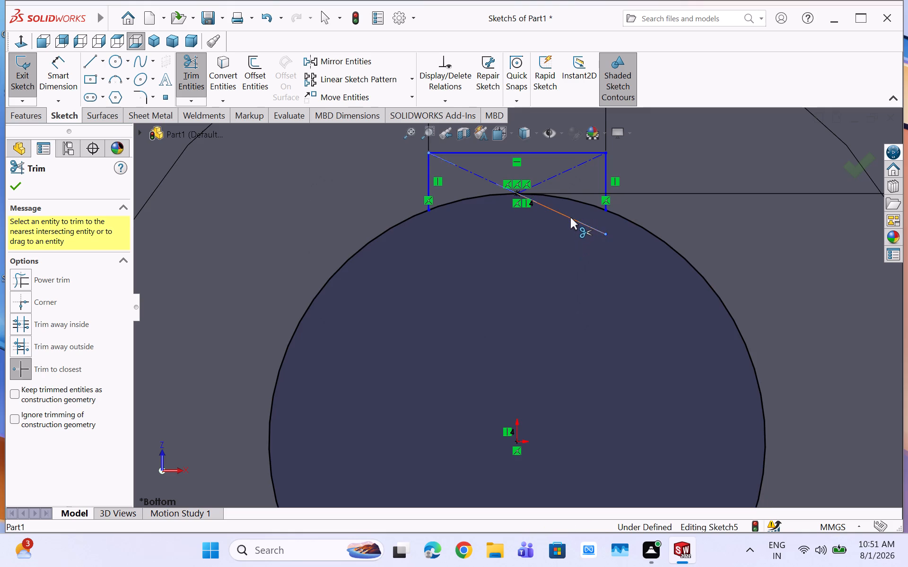
left_click(569, 169)
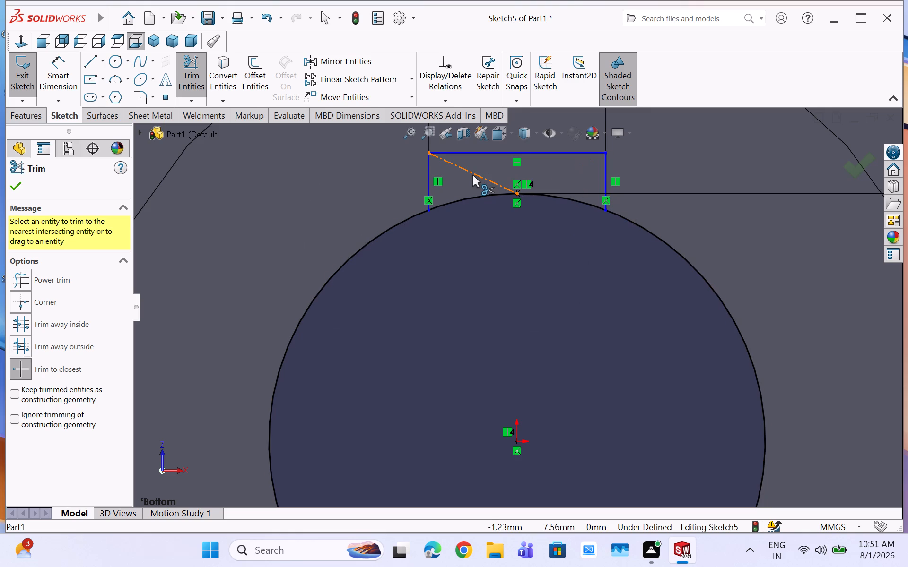
left_click(475, 173)
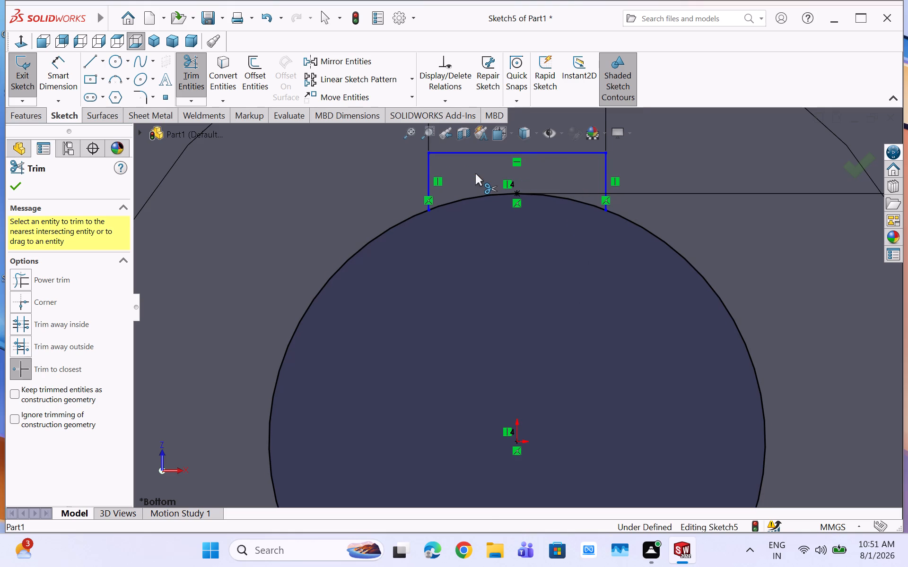
left_click(3, 183)
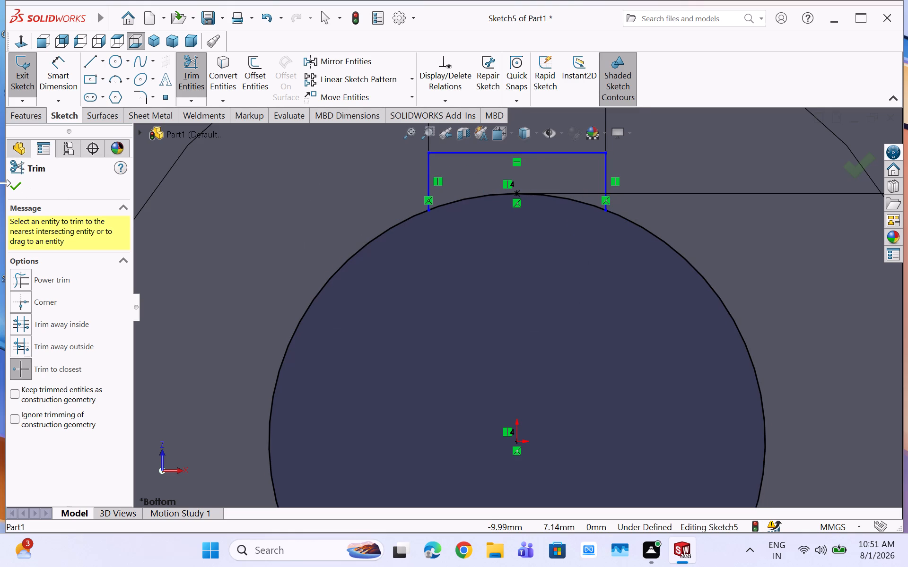
left_click(12, 184)
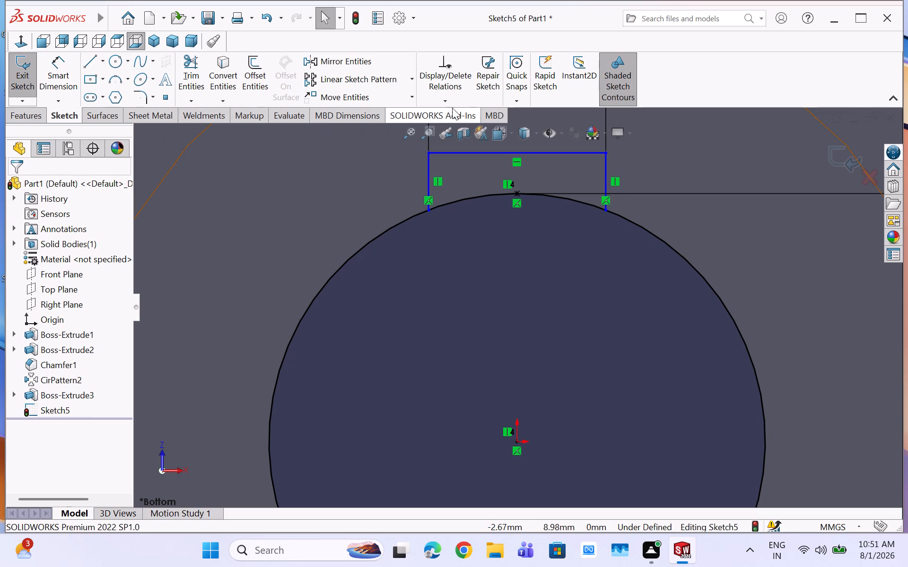
Fully define the keyed bore sketch, calculating relations and dimensions for all entities in the sketch.
left_click(462, 98)
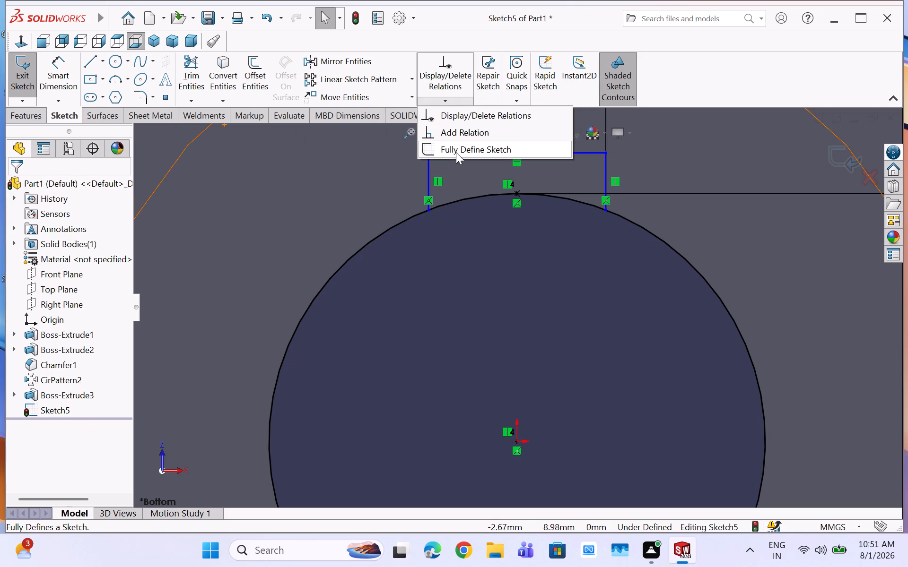
left_click(456, 152)
left_click(66, 254)
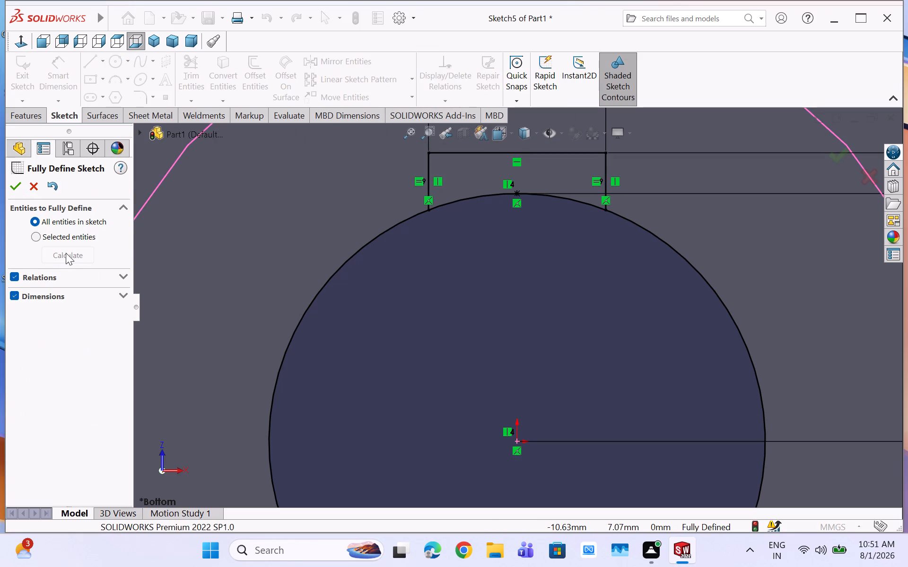
scroll(527, 284, "up", 4)
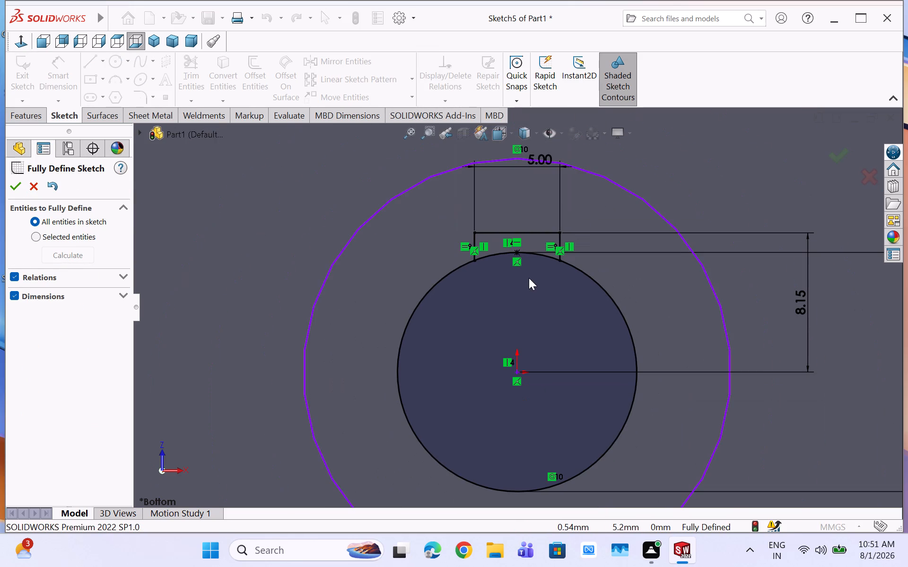
scroll(529, 278, "up", 1)
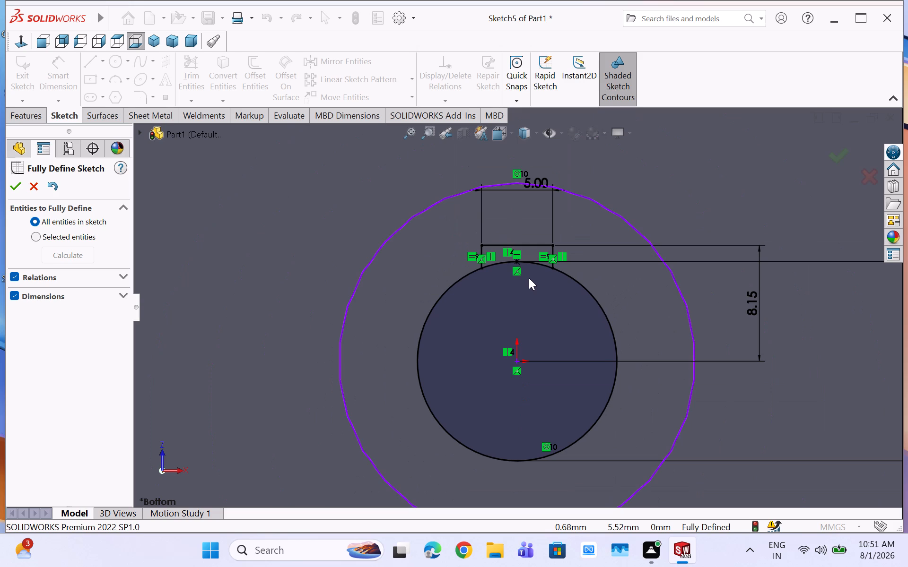
left_click(17, 184)
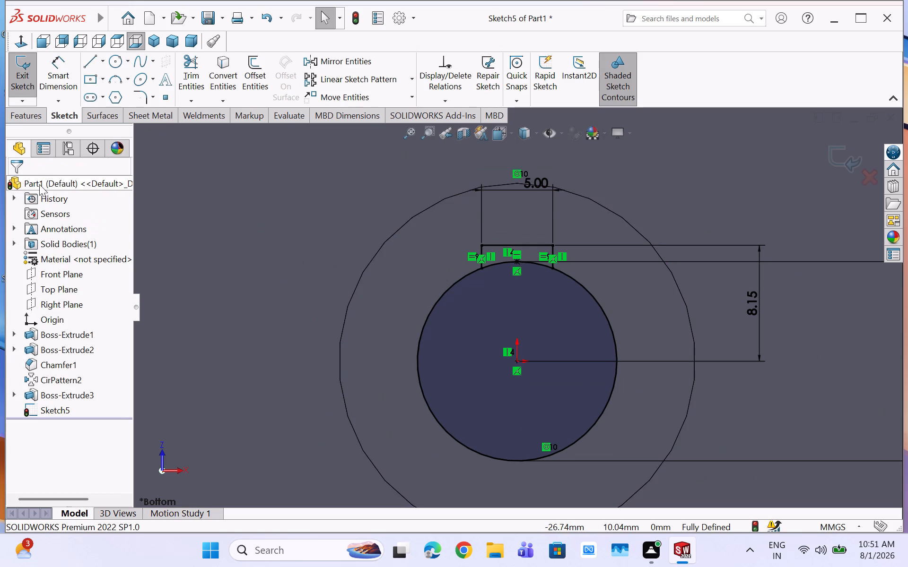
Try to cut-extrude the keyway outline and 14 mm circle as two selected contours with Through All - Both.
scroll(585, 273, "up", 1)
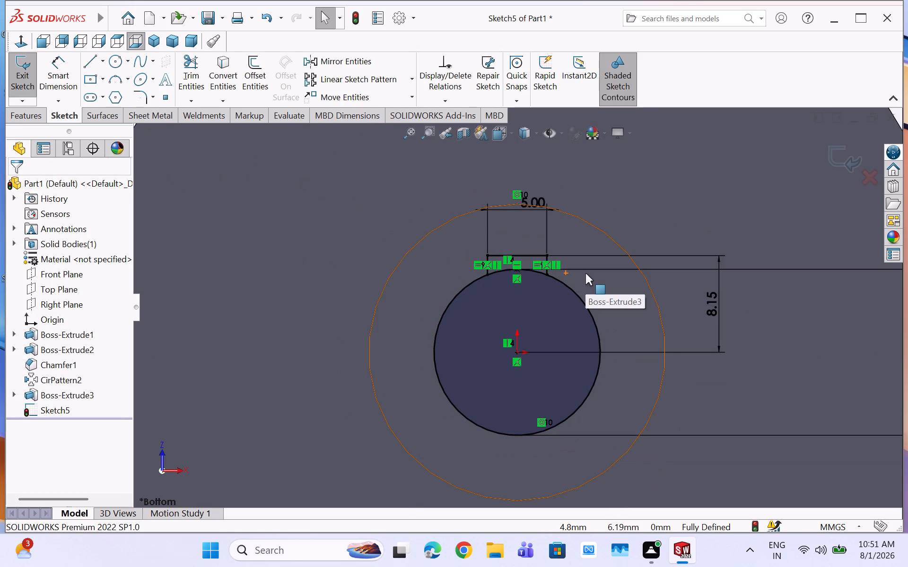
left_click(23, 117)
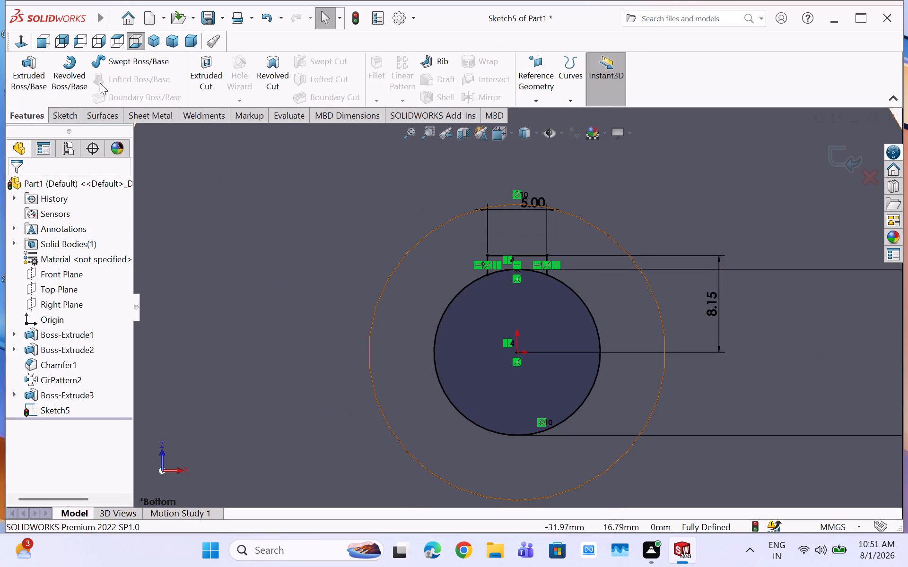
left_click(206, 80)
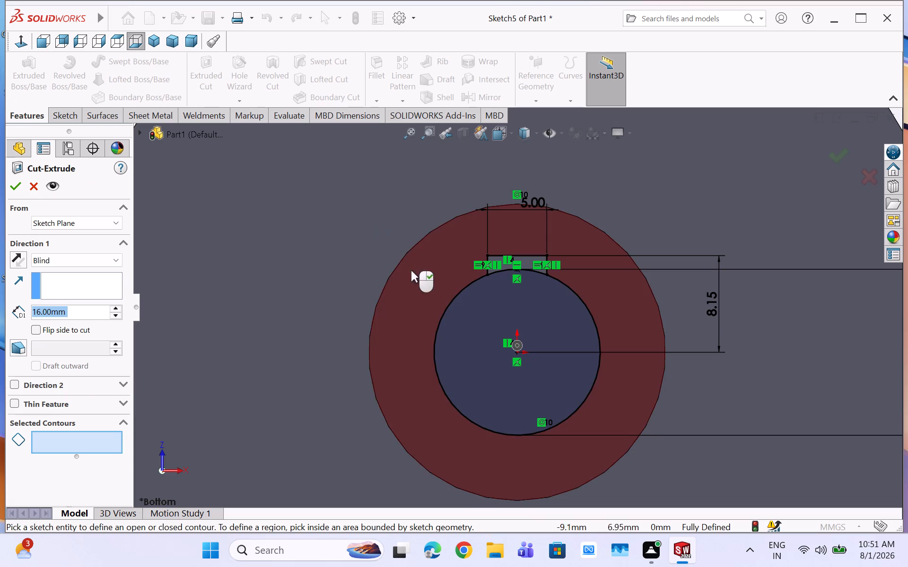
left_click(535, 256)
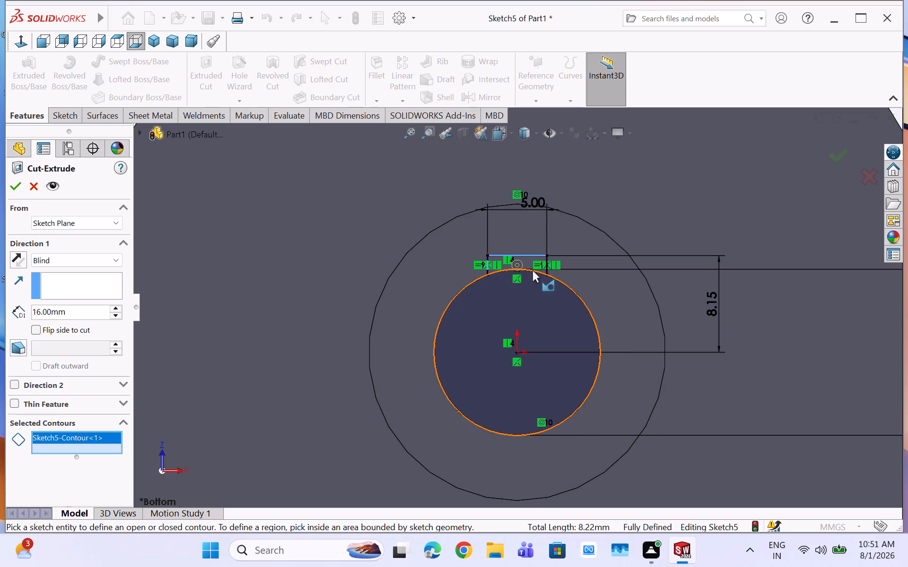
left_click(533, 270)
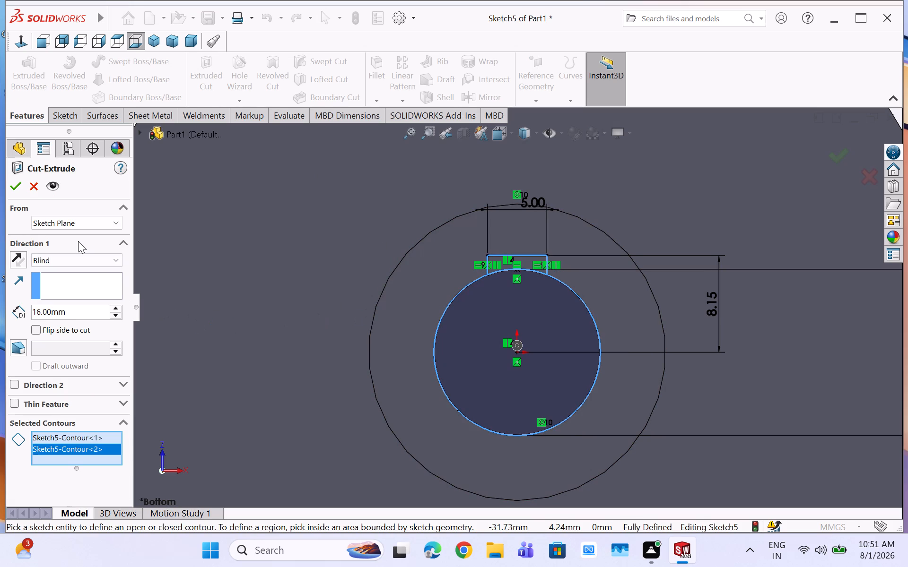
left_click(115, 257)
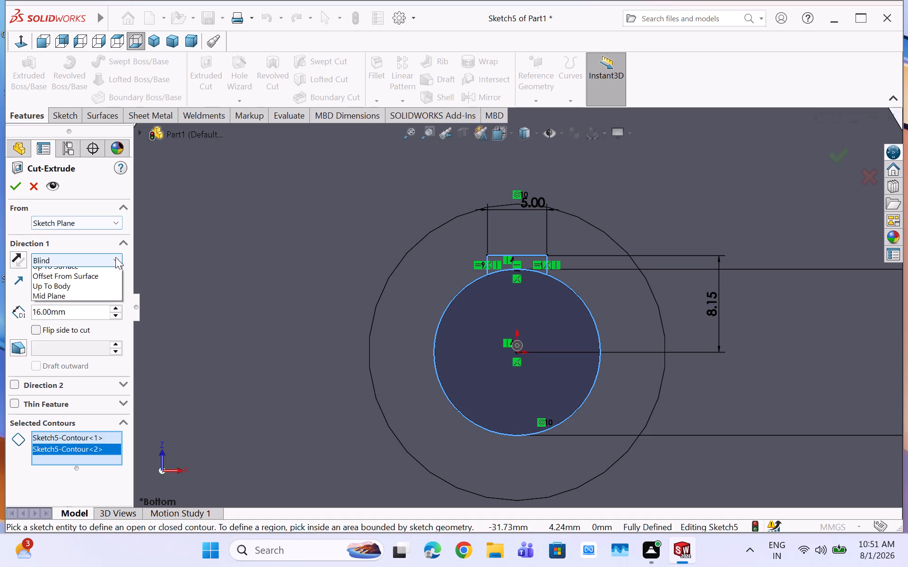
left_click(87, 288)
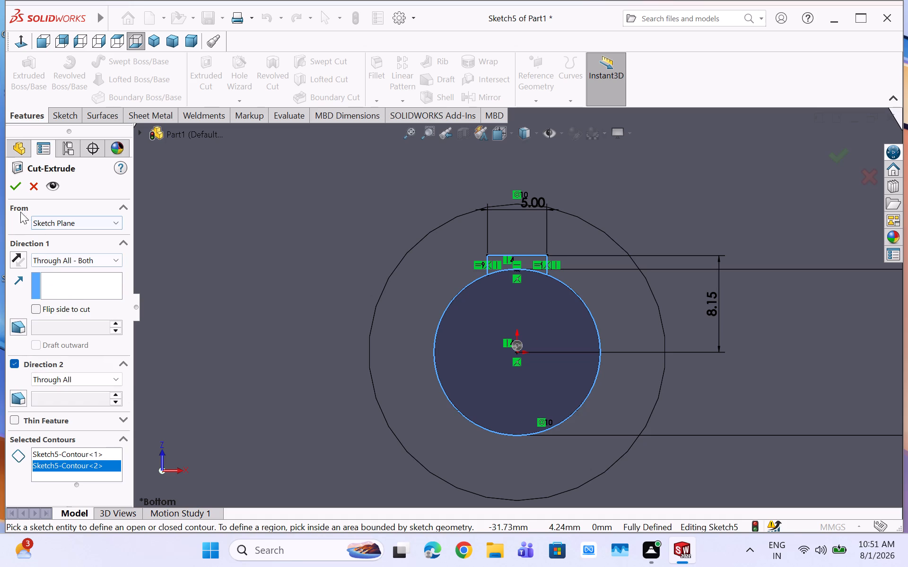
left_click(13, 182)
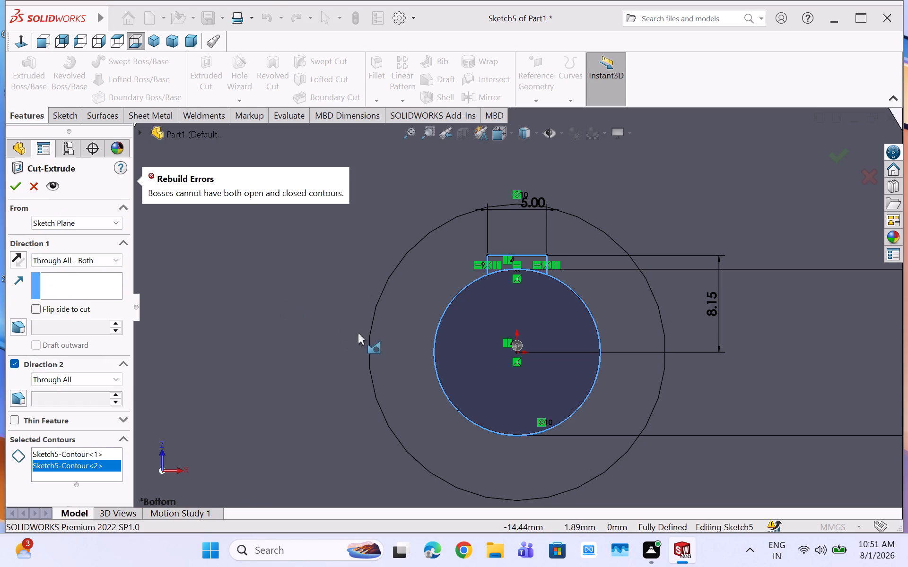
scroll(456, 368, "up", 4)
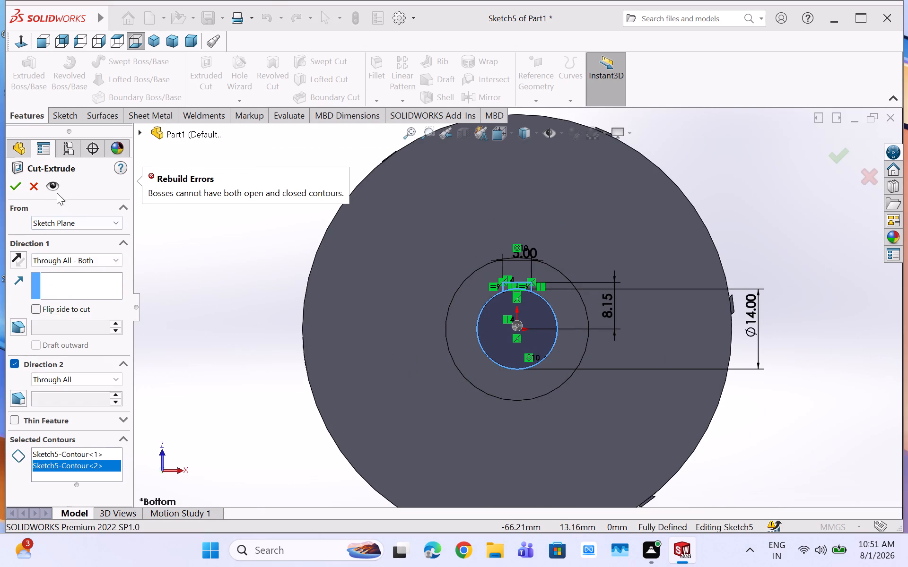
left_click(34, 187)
Trim away the arc of the 14 mm circle between the keyway's two vertical sides and finish trimming.
scroll(524, 292, "down", 5)
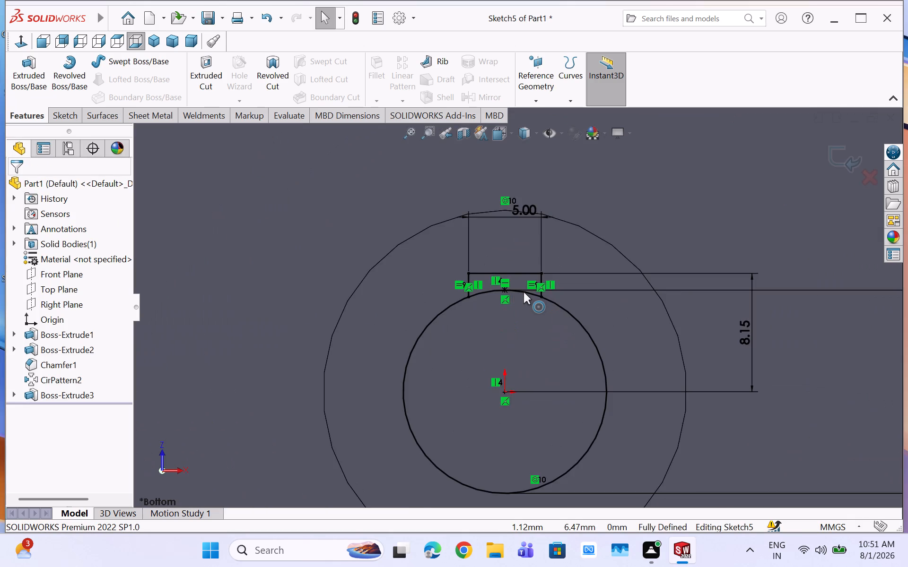
scroll(524, 292, "down", 5)
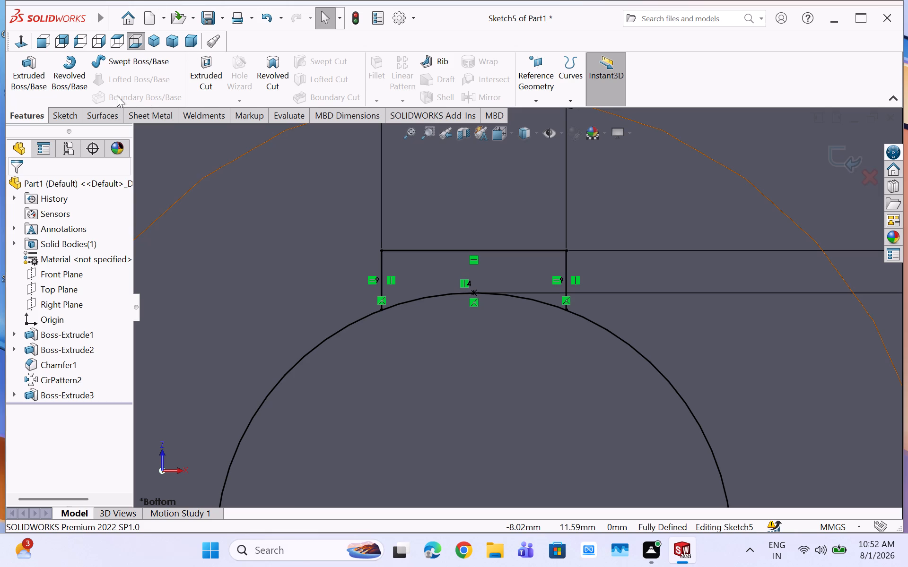
left_click(57, 110)
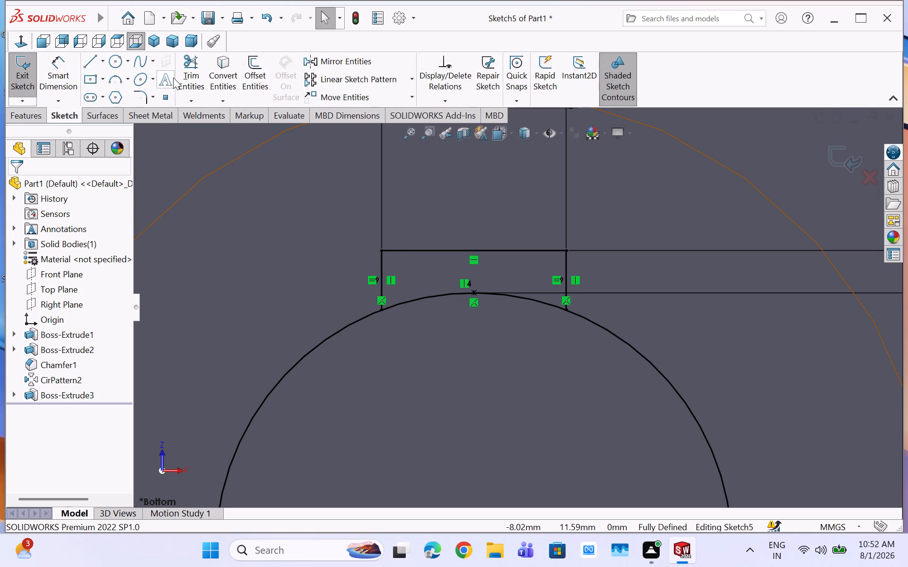
left_click(187, 80)
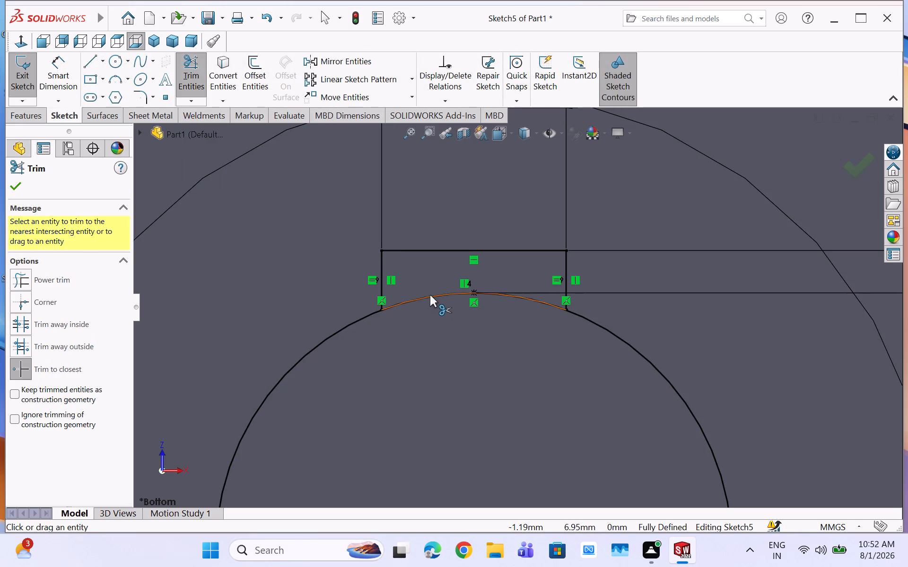
left_click(430, 295)
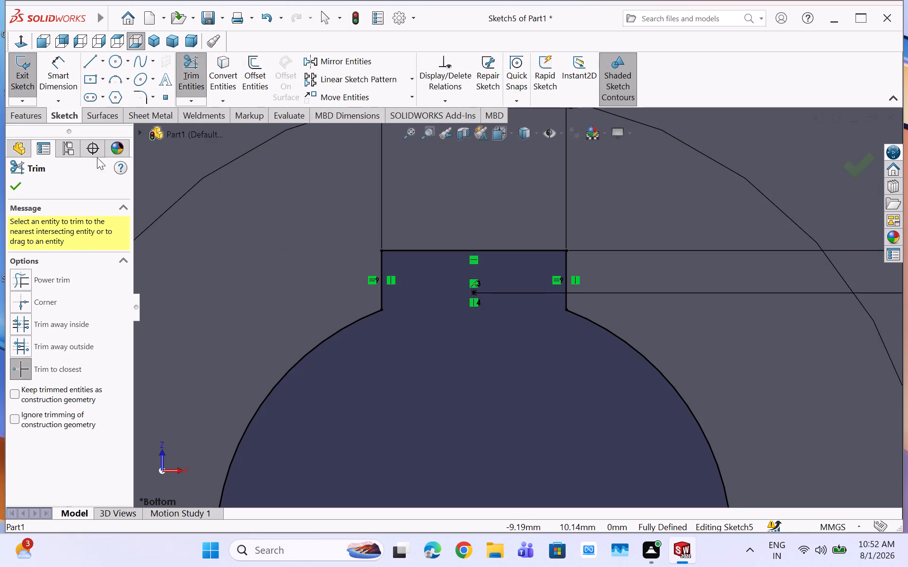
left_click(17, 185)
Cut-extrude the keyed bore profile with the Through All - Both end condition.
left_click(33, 118)
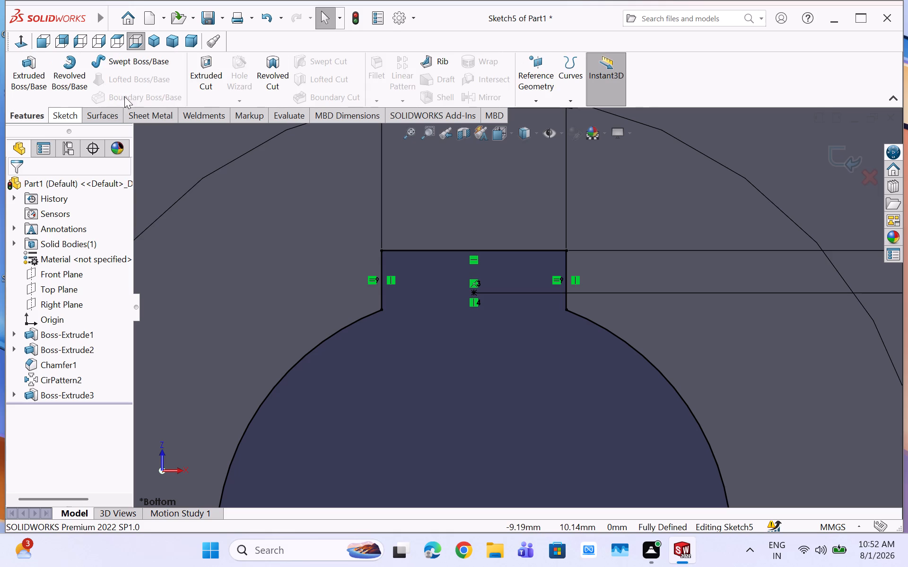
left_click(202, 78)
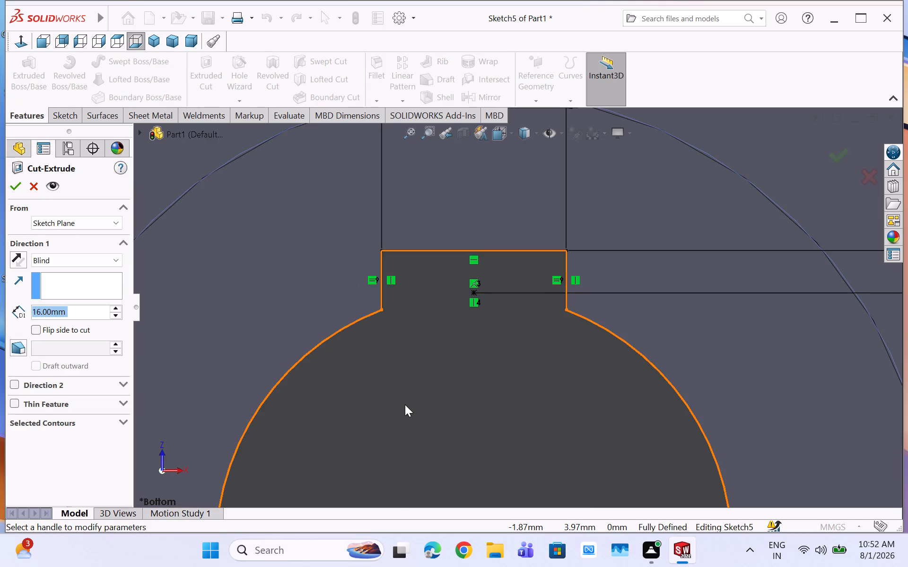
scroll(405, 404, "up", 8)
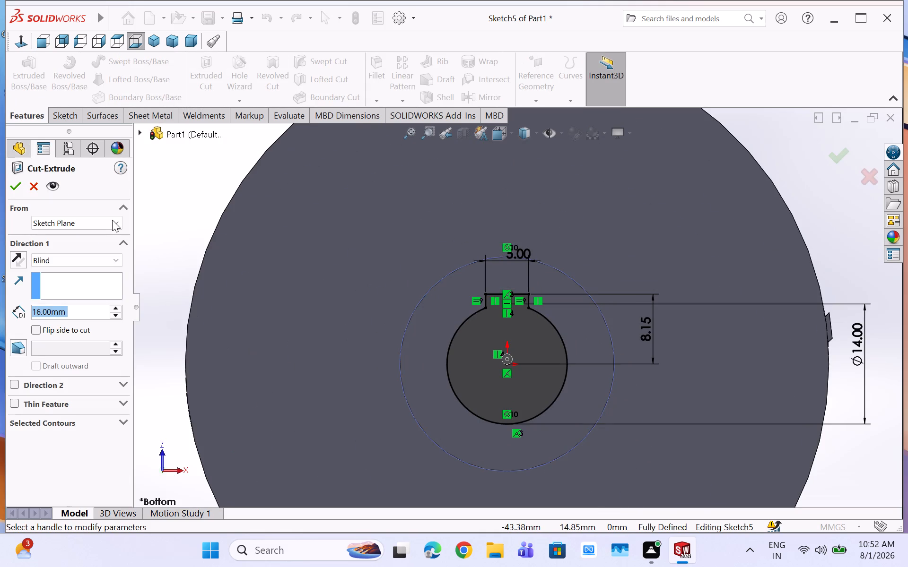
left_click(117, 260)
left_click(88, 294)
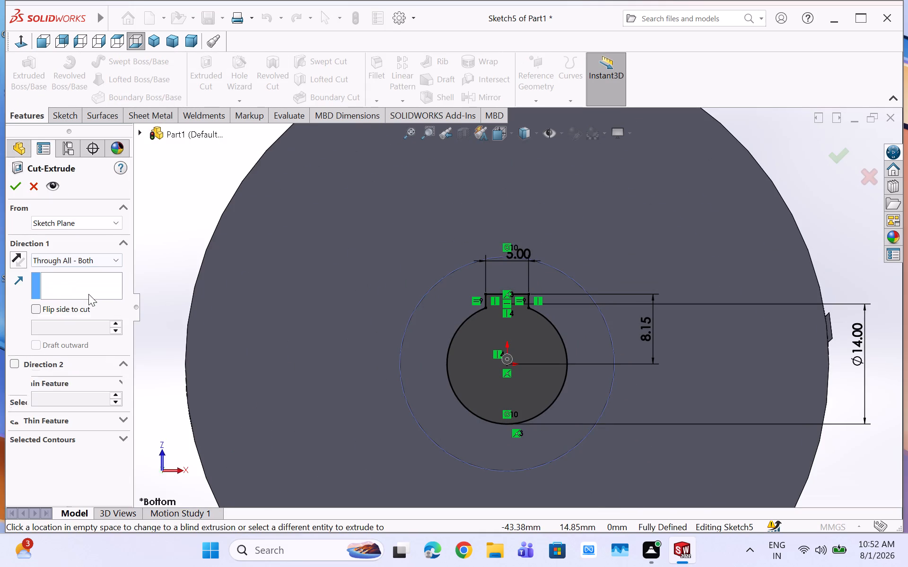
left_click(16, 187)
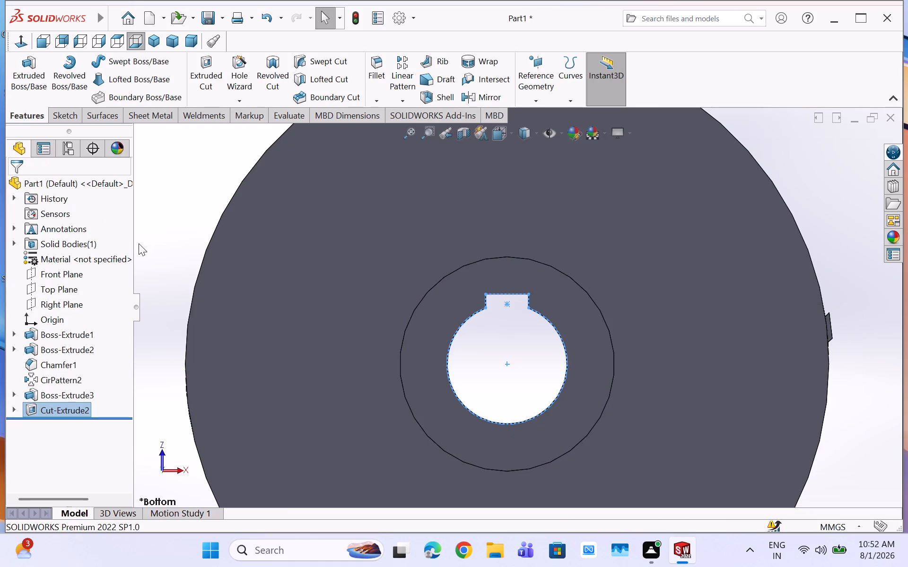
Chamfer the circular edge where the boss meets the disc with a 6 mm distance at 45 degrees.
scroll(344, 351, "up", 4)
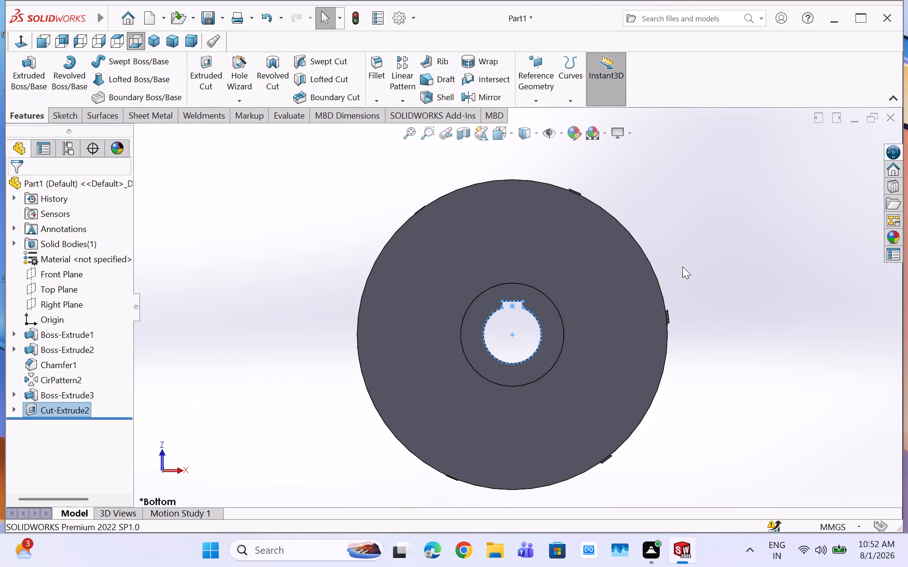
middle_click_drag(682, 266, 592, 292)
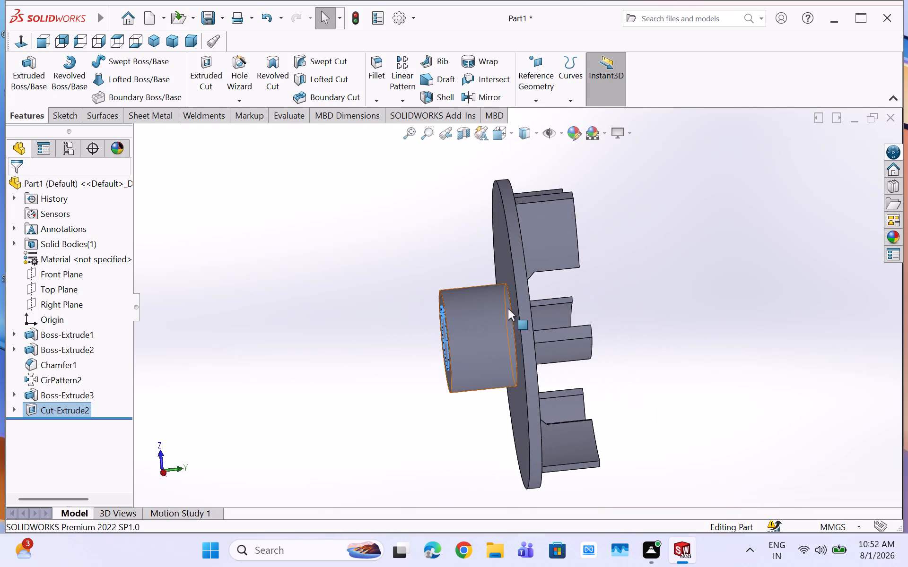
scroll(483, 314, "down", 3)
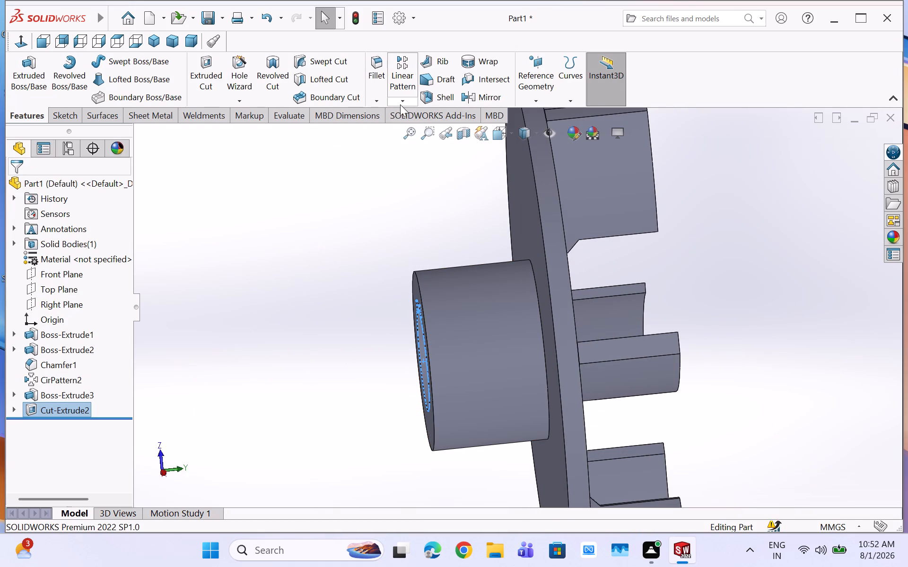
left_click(379, 101)
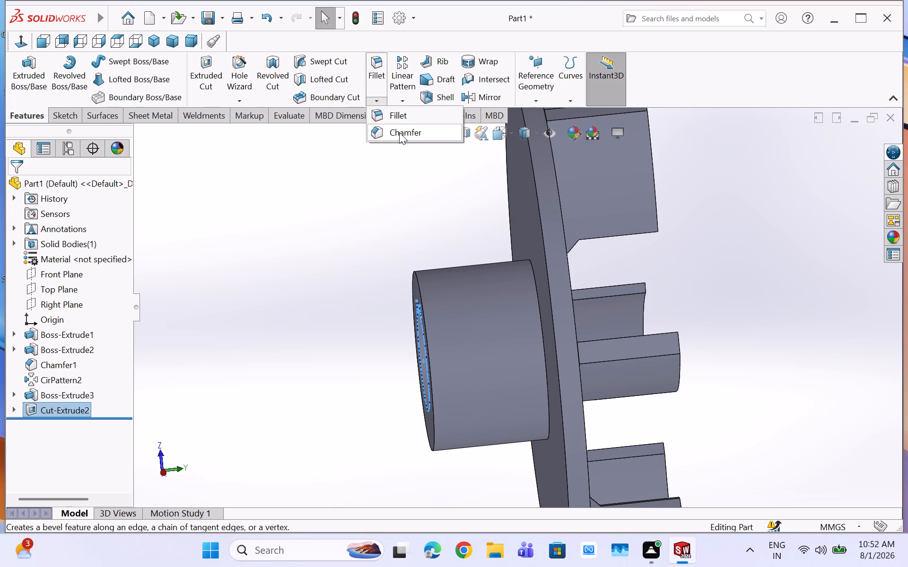
left_click(399, 132)
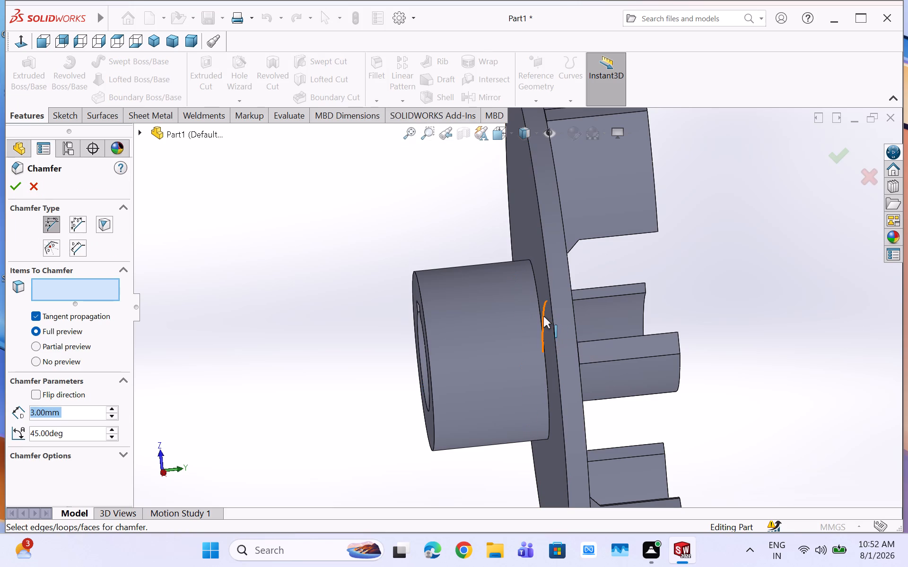
scroll(535, 302, "down", 5)
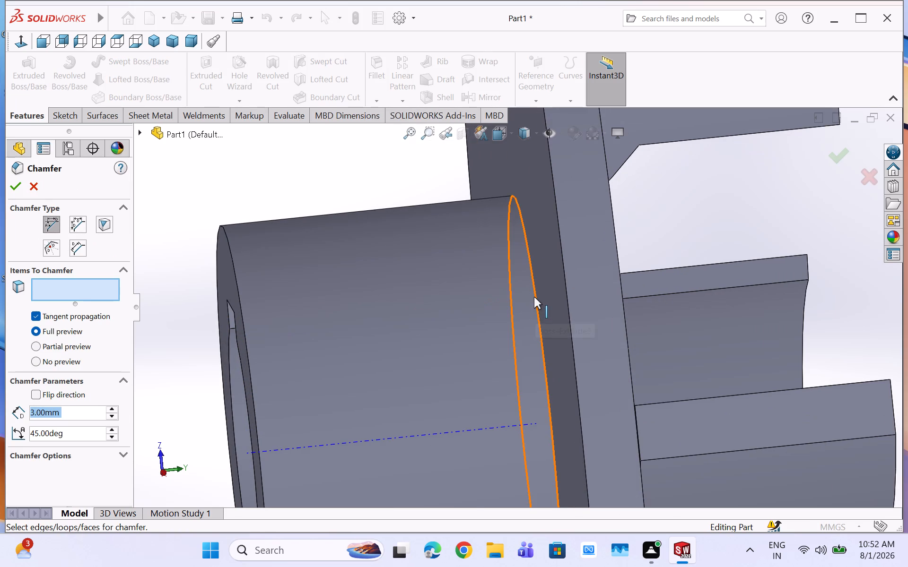
left_click(534, 297)
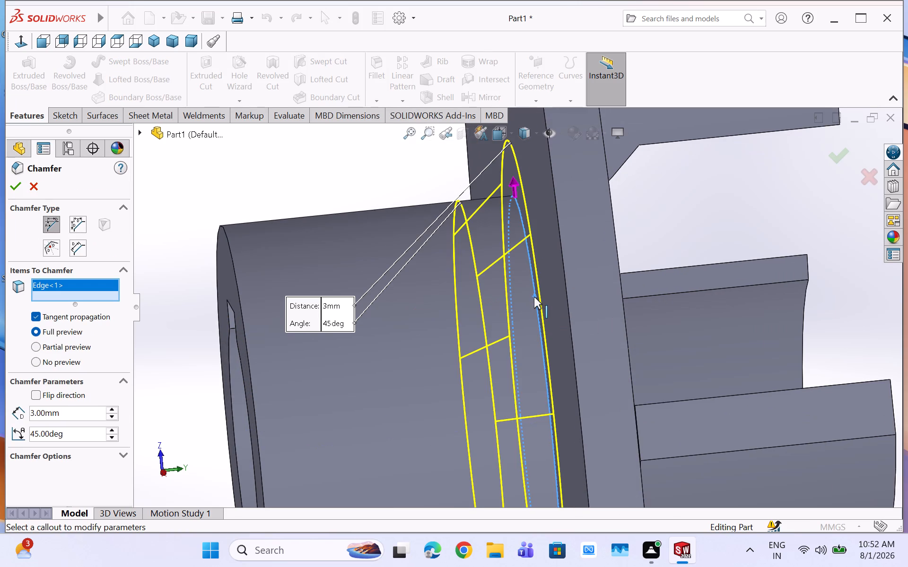
key("6")
double_click(86, 416)
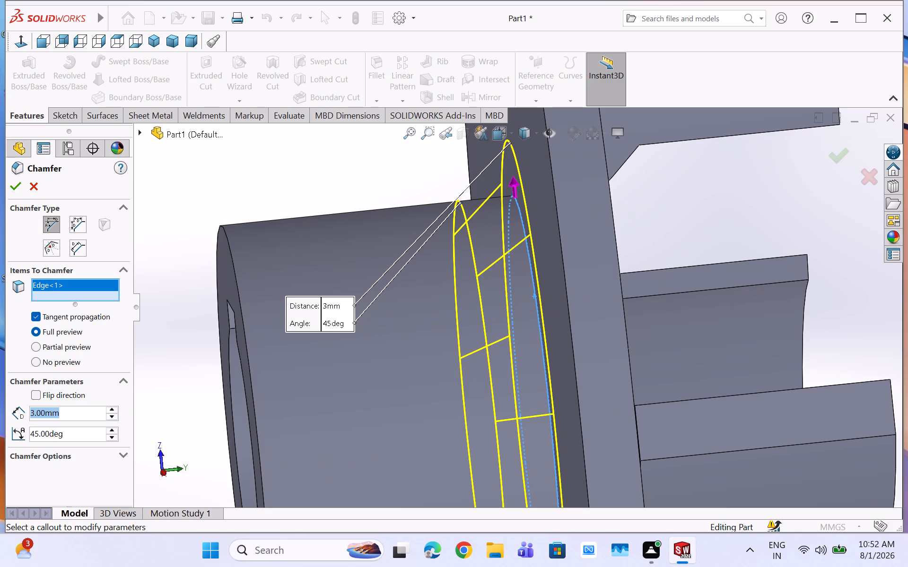
key("BackSpace")
key("6")
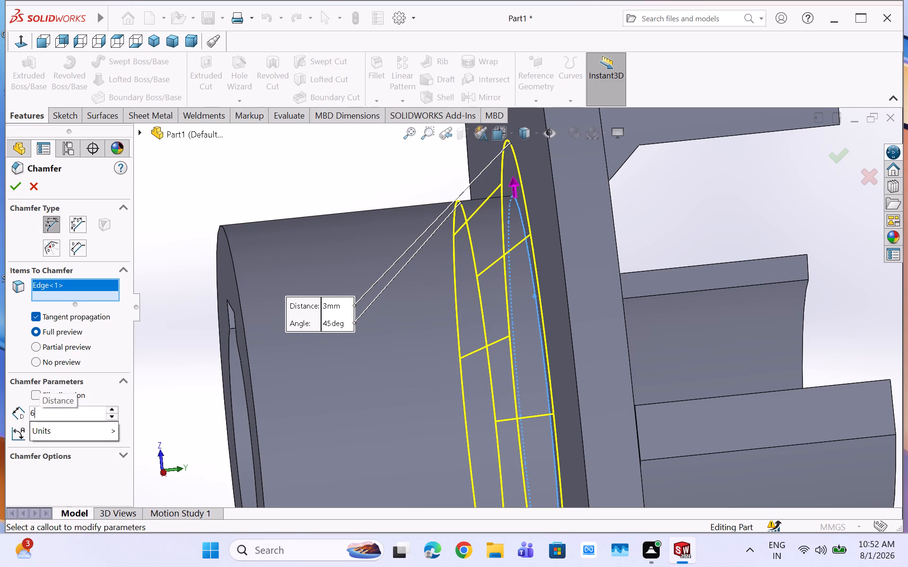
key("Return")
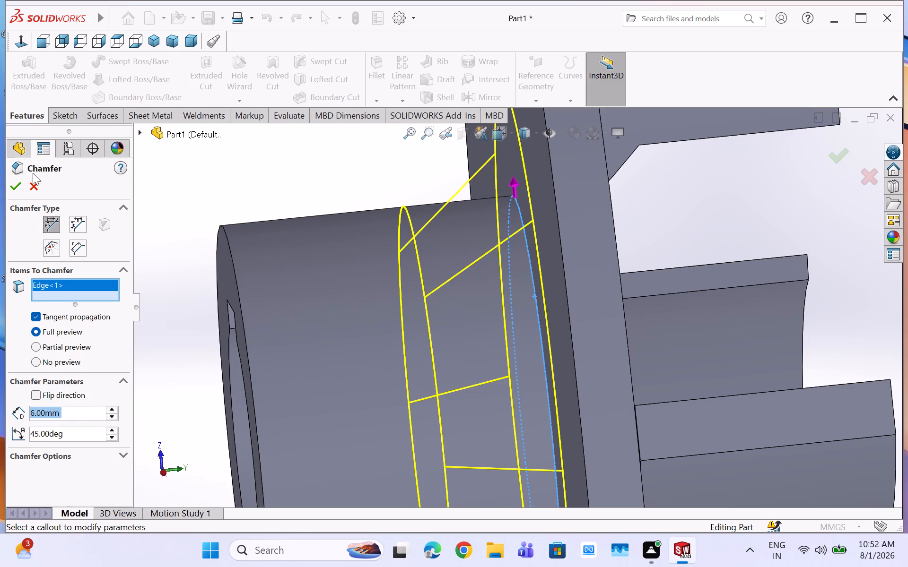
left_click(10, 187)
Examine the chamfered boss, the curved blades and the keyed bore from several angles.
scroll(364, 318, "up", 5)
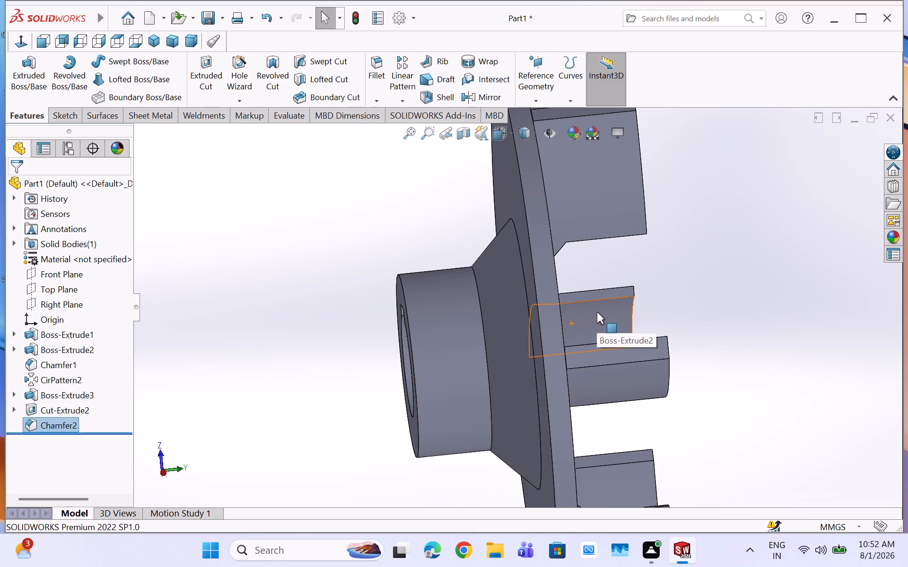
middle_click_drag(687, 283, 630, 310)
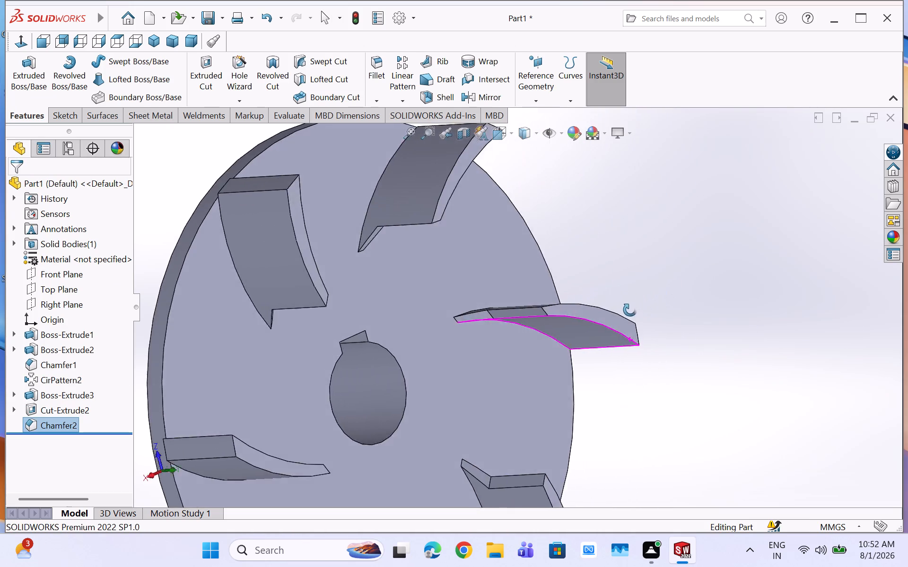
middle_click_drag(630, 310, 560, 330)
scroll(560, 330, "up", 5)
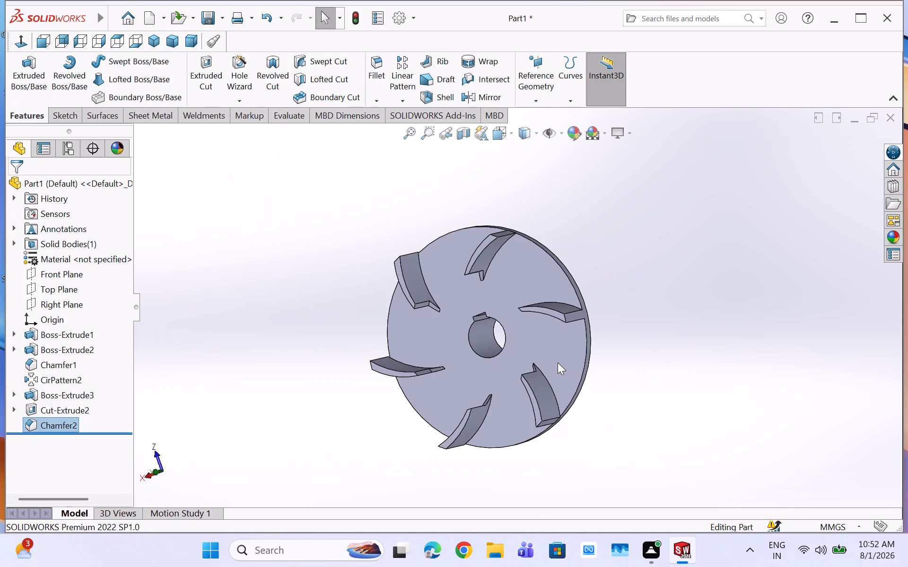
middle_click_drag(568, 346, 595, 340)
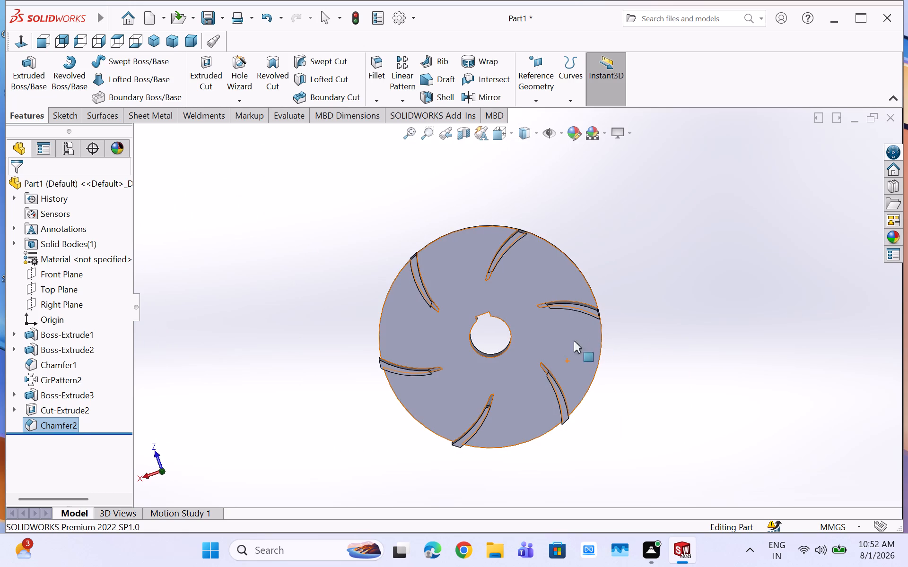
scroll(555, 345, "down", 1)
middle_click_drag(555, 345, 621, 323)
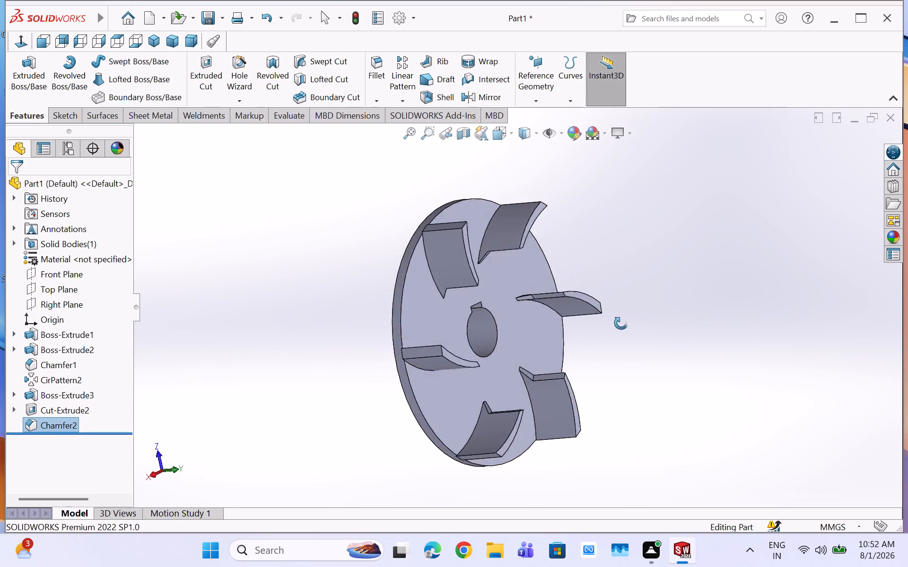
Undo the 6 mm chamfer on the circular edge where the boss meets the disc.
middle_click_drag(621, 323, 661, 312)
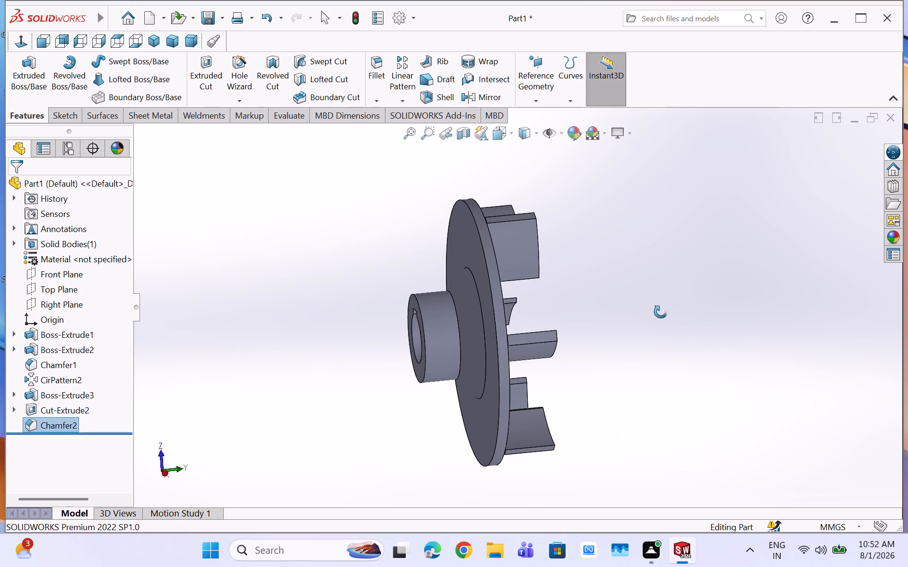
middle_click_drag(661, 312, 665, 309)
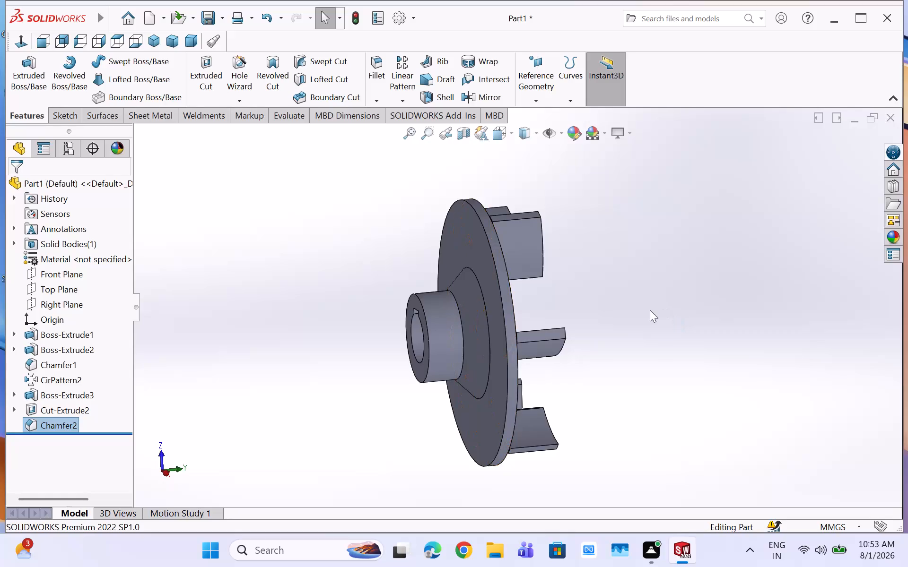
middle_click_drag(563, 335, 642, 316)
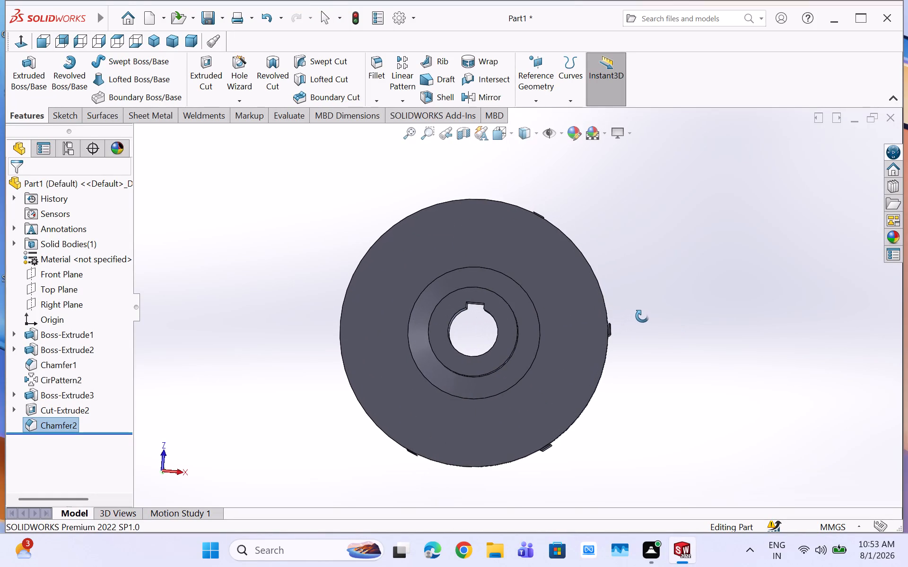
middle_click_drag(642, 316, 648, 315)
middle_click(648, 315)
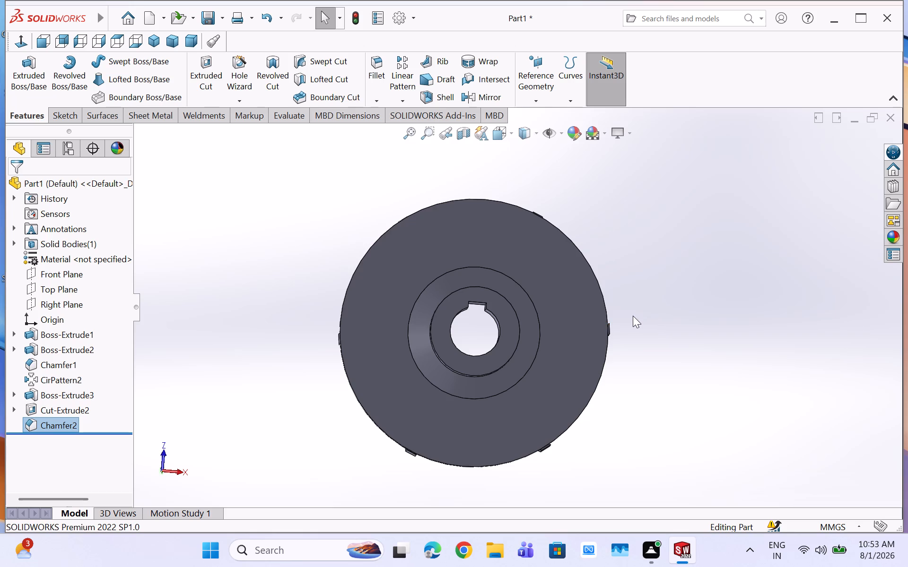
scroll(453, 337, "down", 4)
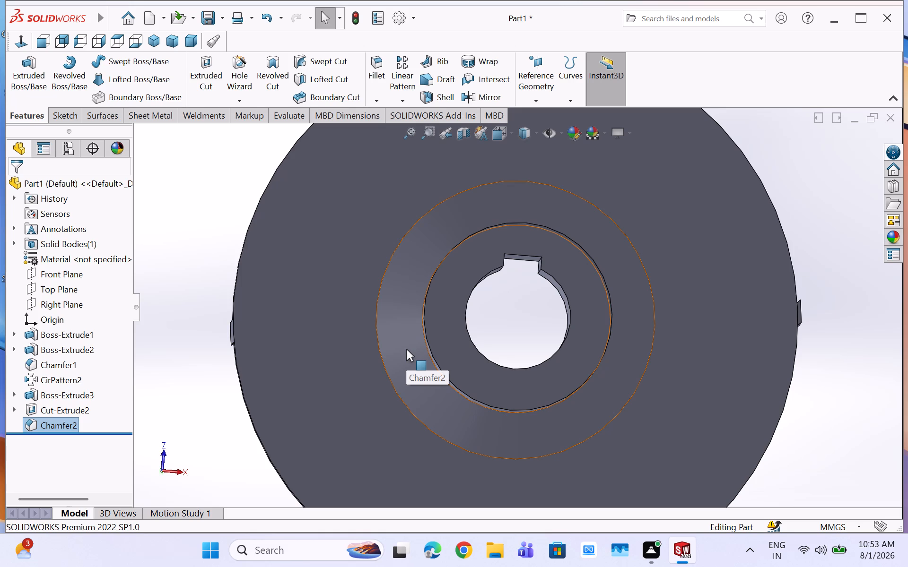
key("ctrl+z")
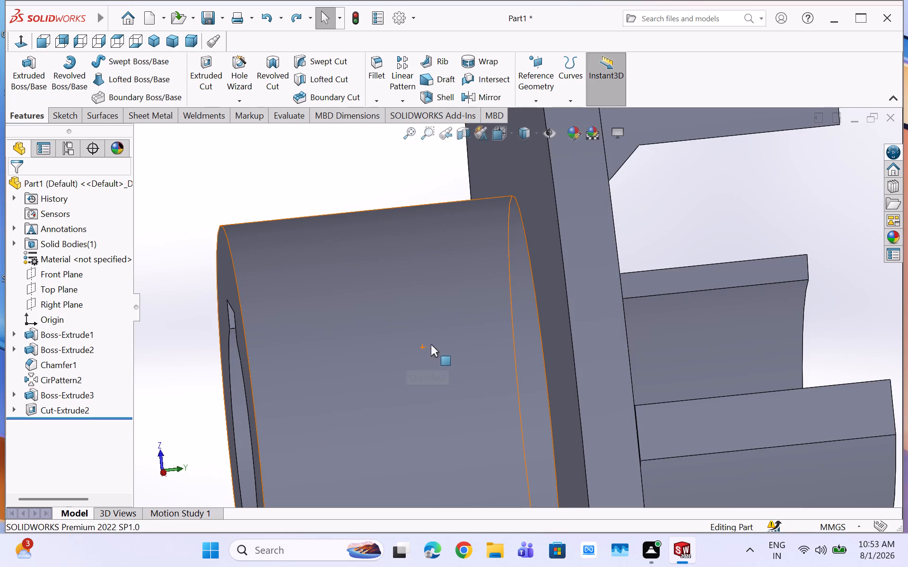
Fillet the circular edge where the boss meets the disc with a 6 mm radius.
left_click(370, 98)
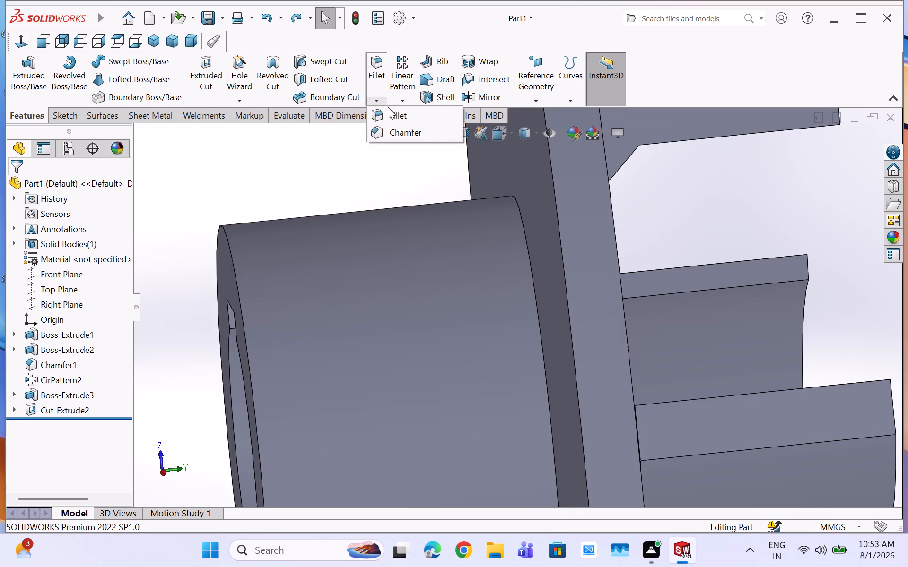
left_click(392, 114)
scroll(538, 273, "down", 7)
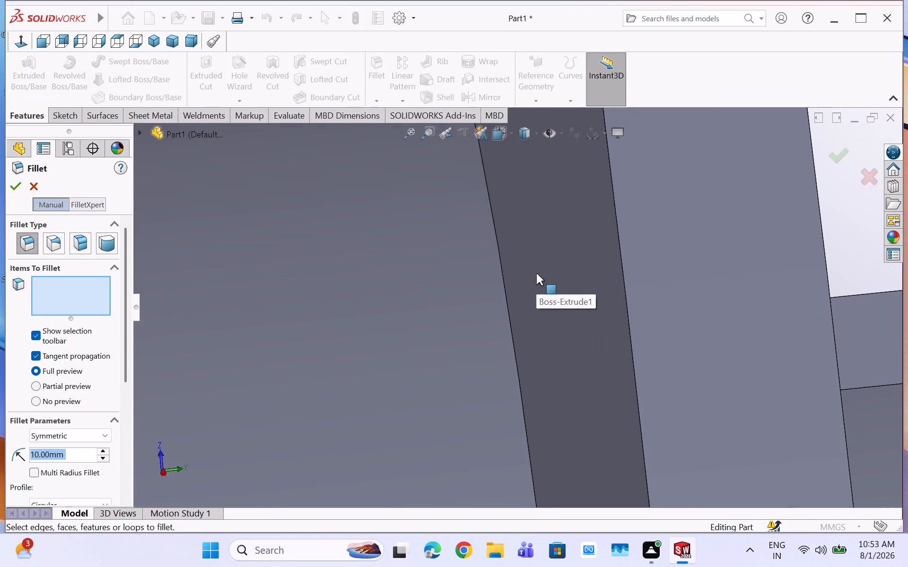
left_click(503, 274)
scroll(503, 274, "up", 3)
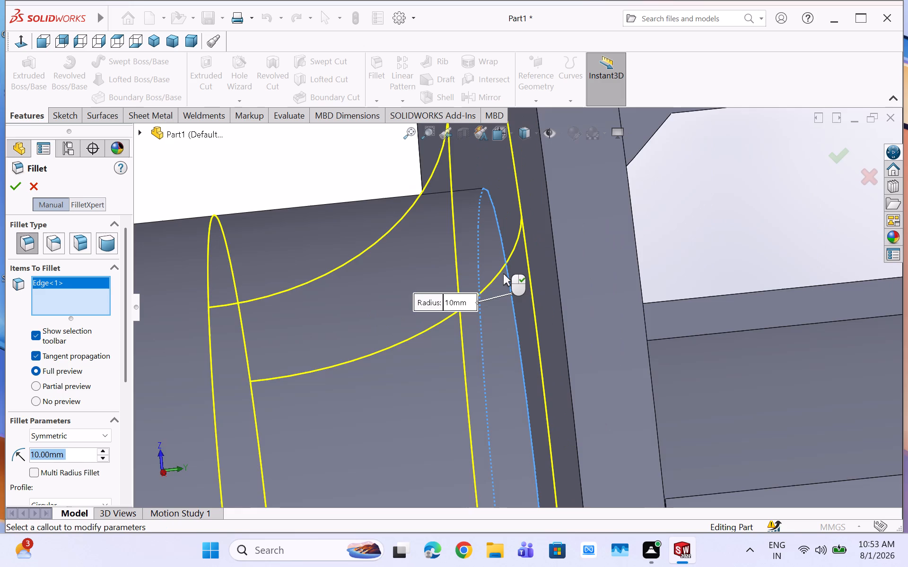
scroll(503, 274, "up", 7)
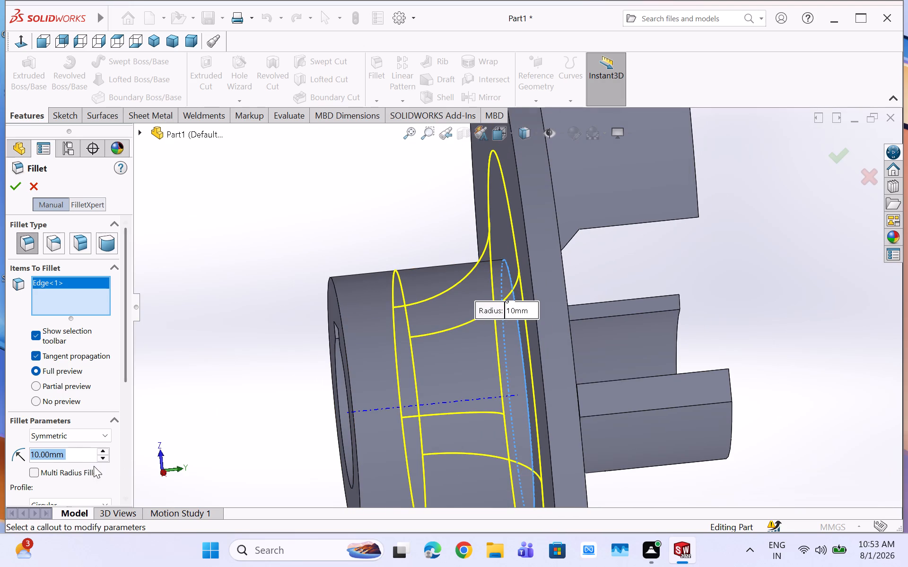
key("6")
key("Return")
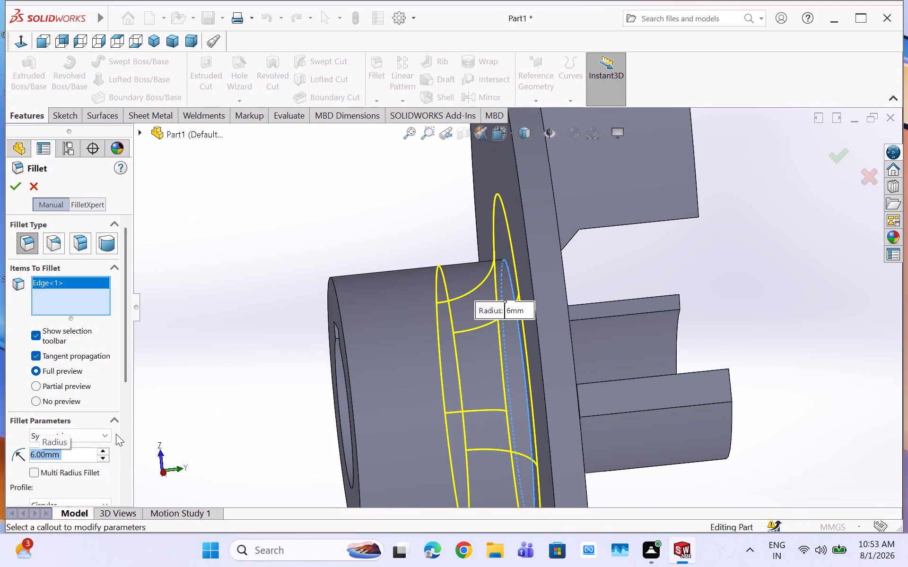
left_click(16, 179)
Examine the filleted boss base, the keyed bore and the blades from both sides of the disc.
scroll(341, 300, "up", 5)
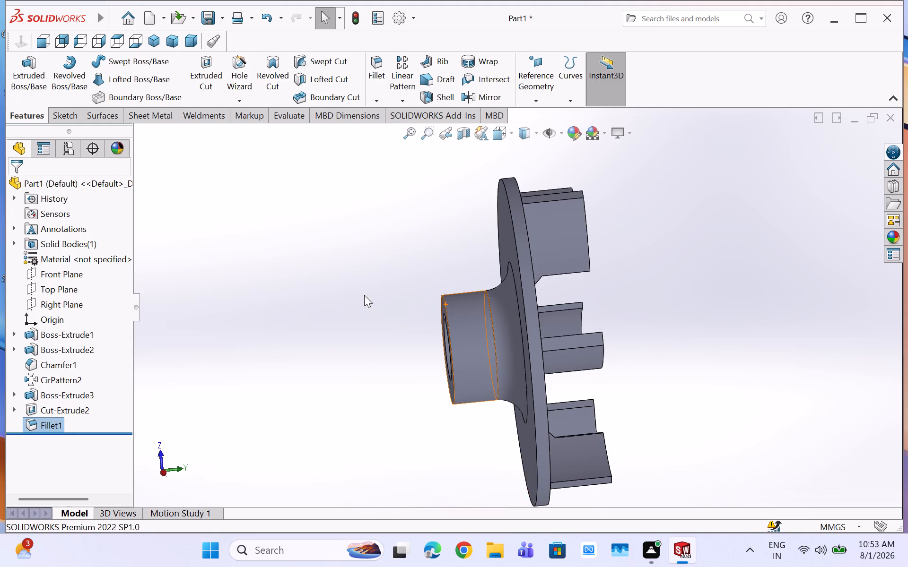
middle_click_drag(364, 295, 515, 285)
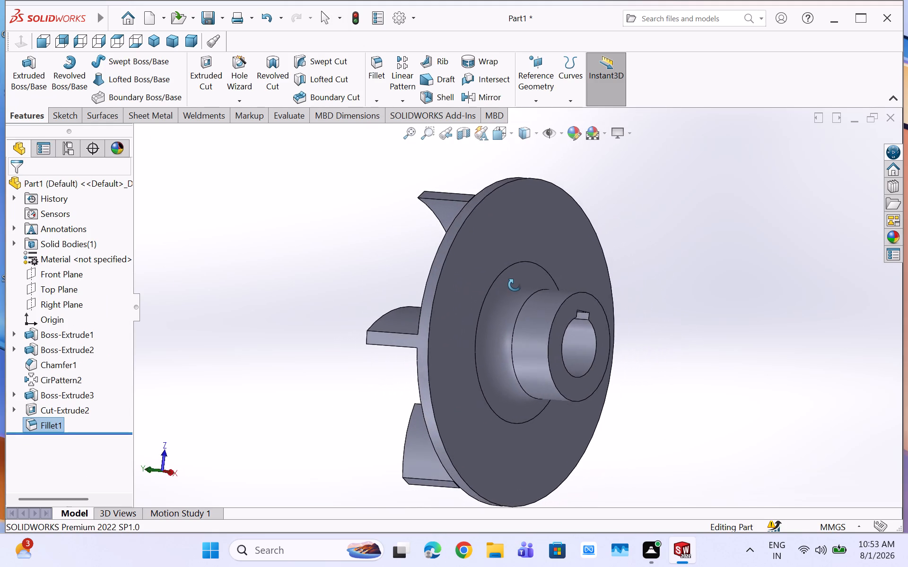
middle_click_drag(515, 285, 520, 281)
scroll(526, 279, "down", 2)
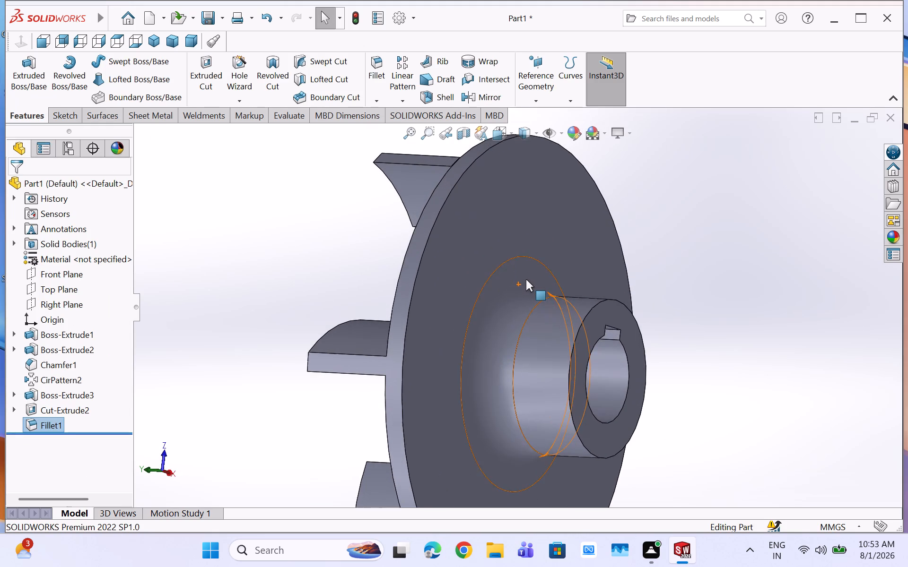
scroll(527, 279, "up", 4)
middle_click_drag(530, 278, 577, 280)
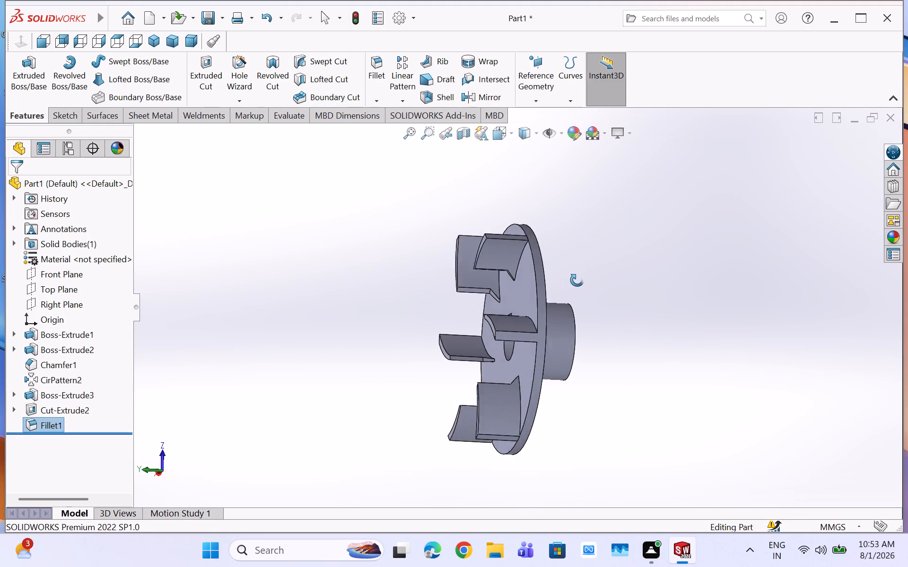
middle_click_drag(577, 280, 634, 273)
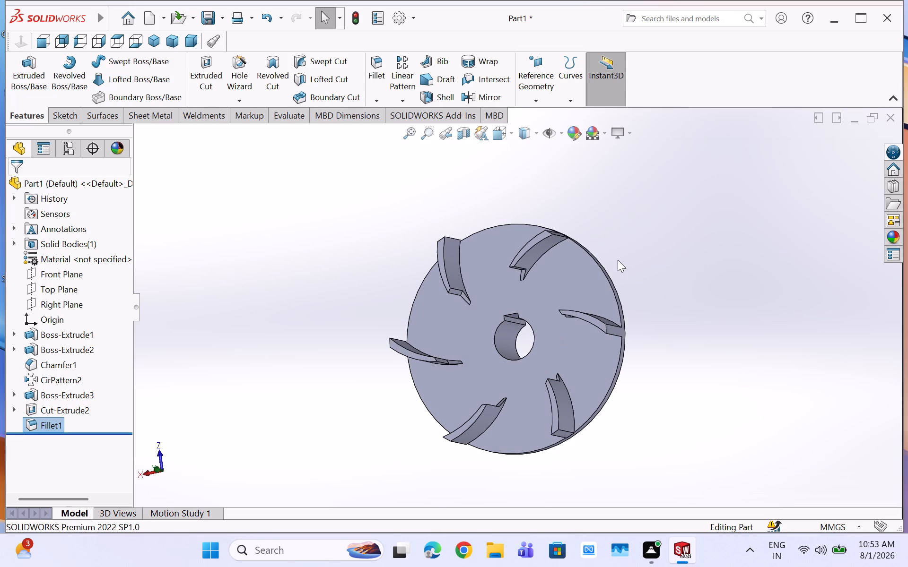
Save the part in the Documents folder under the name Impeller.
key("ctrl+s")
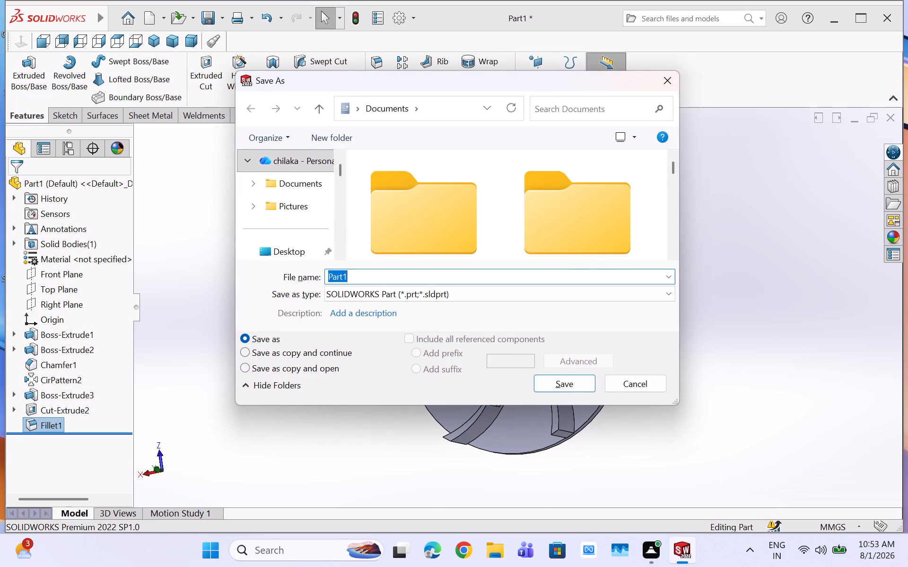
left_click(481, 277)
key("BackSpace")
key("BackSpace")
key("BackSpace")
key("BackSpace")
key("BackSpace")
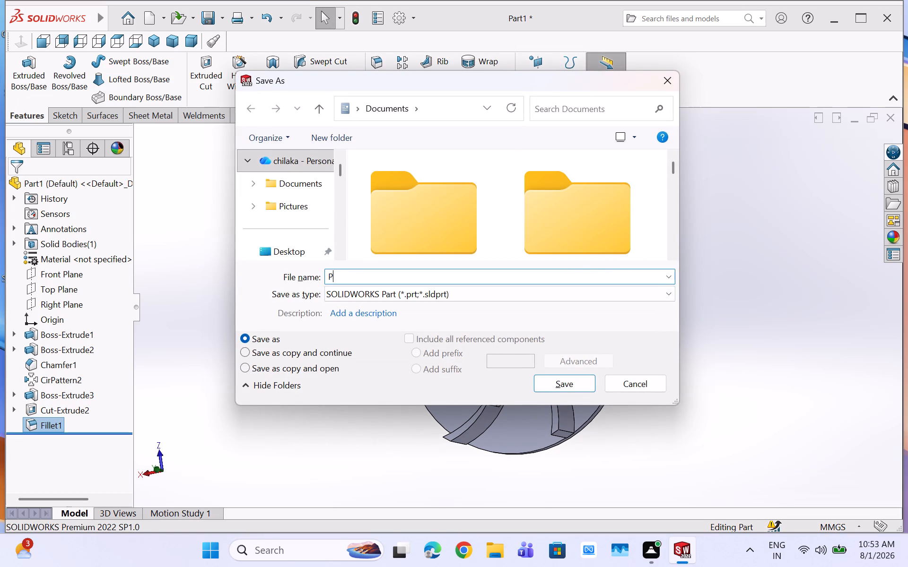
type("Impeller")
key("space")
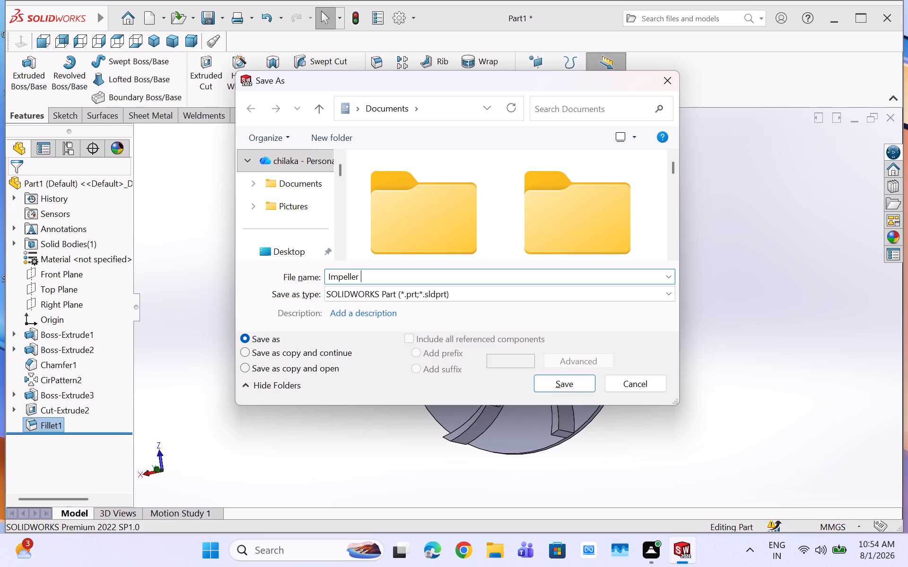
key("Return")
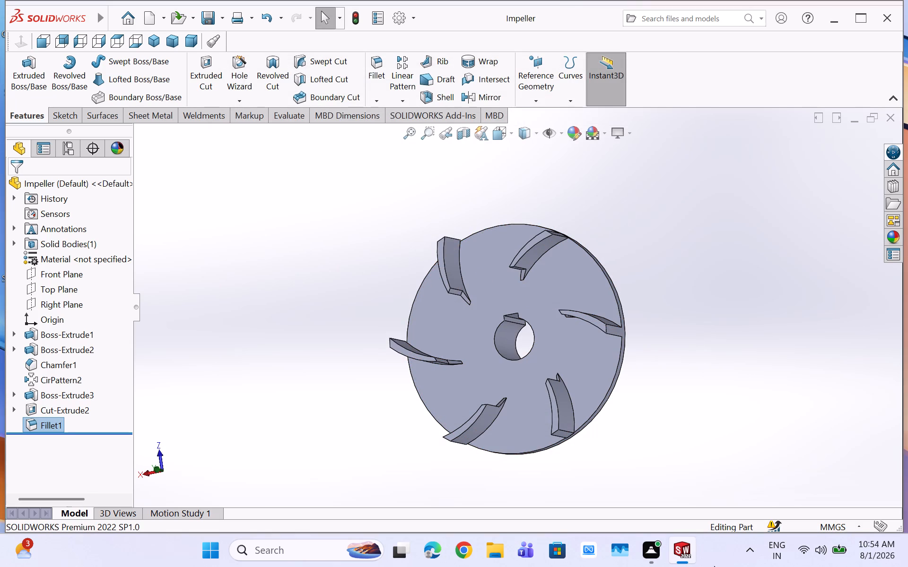
Create a new drawing document with the A3 (DIN) standard sheet format.
key("ctrl+n")
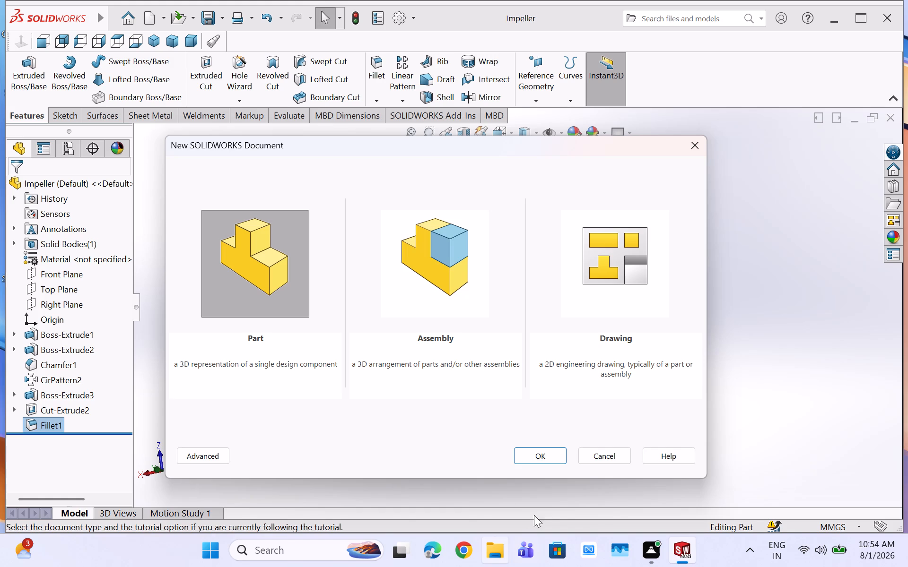
left_click(609, 280)
left_click(545, 454)
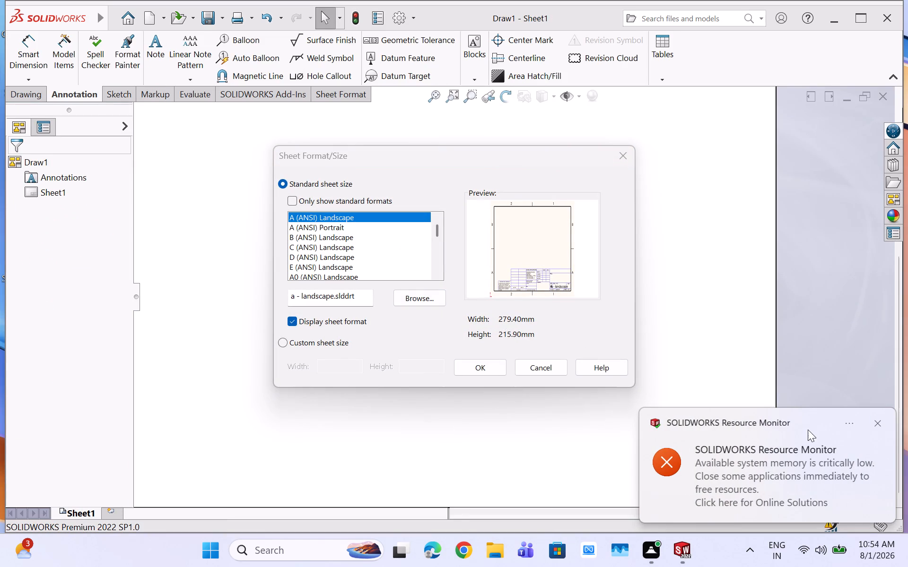
left_click(879, 419)
scroll(373, 247, "down", 5)
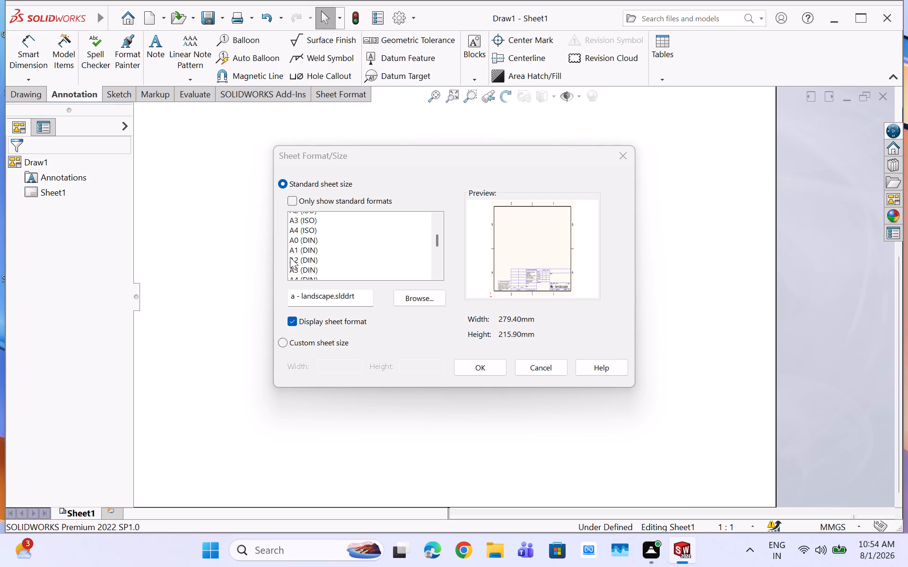
left_click(296, 265)
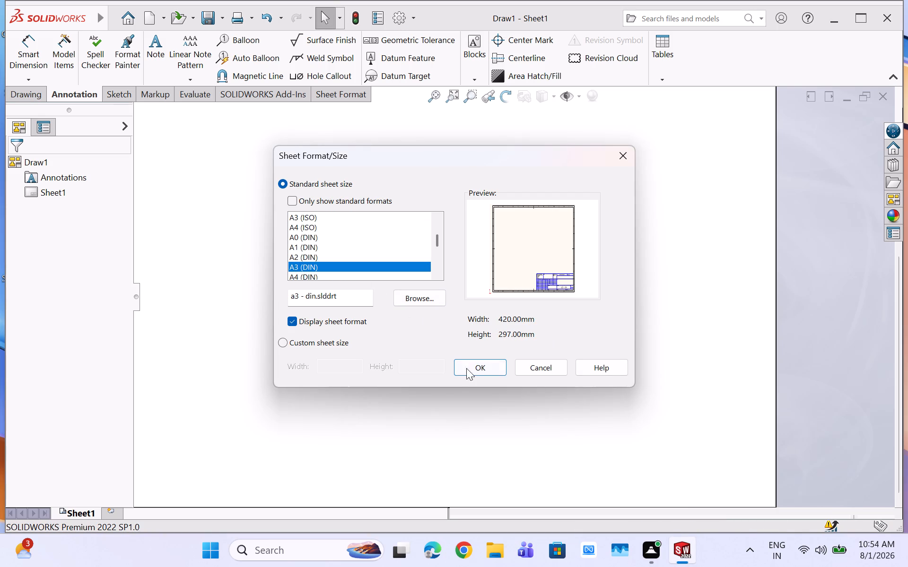
left_click(480, 371)
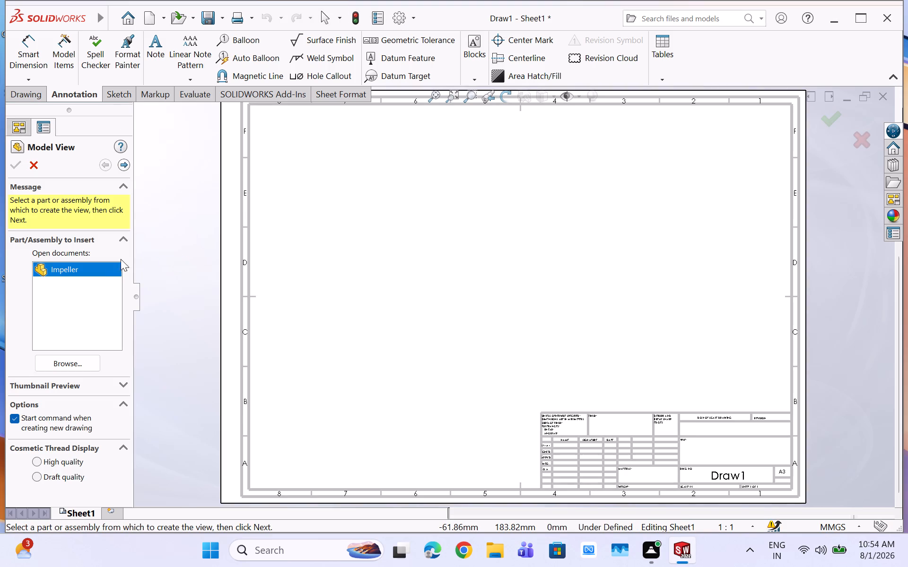
Insert a front view of the Impeller part, with a projected top view above it and an isometric view beside that.
double_click(87, 270)
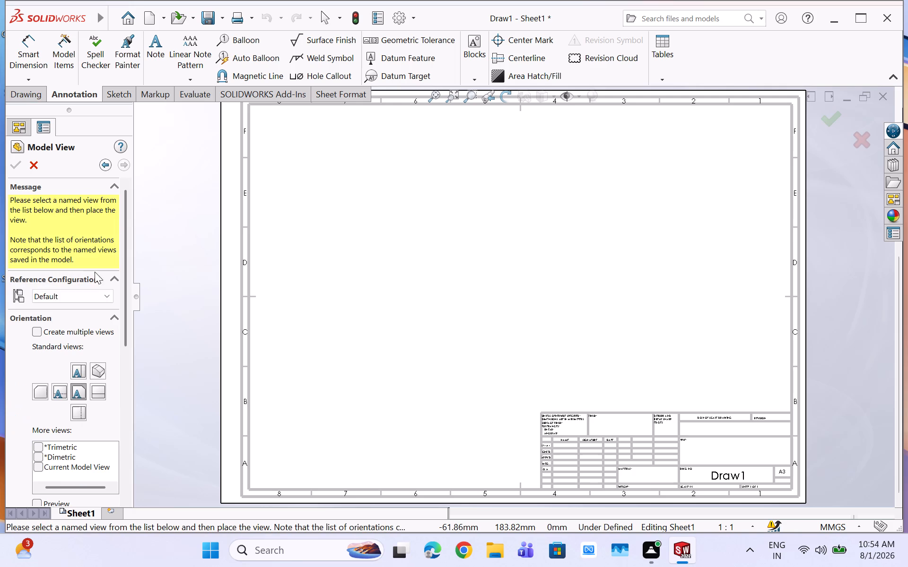
left_click(423, 368)
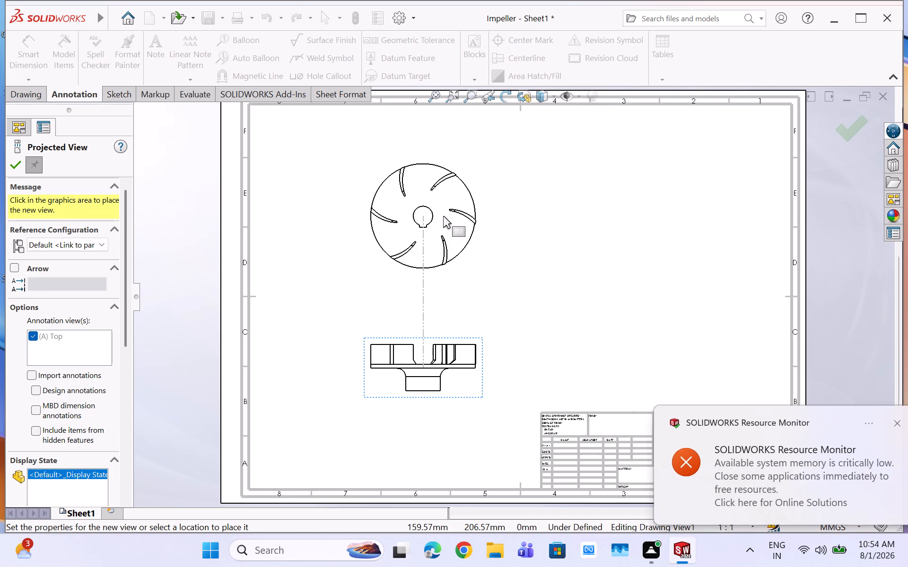
left_click(443, 216)
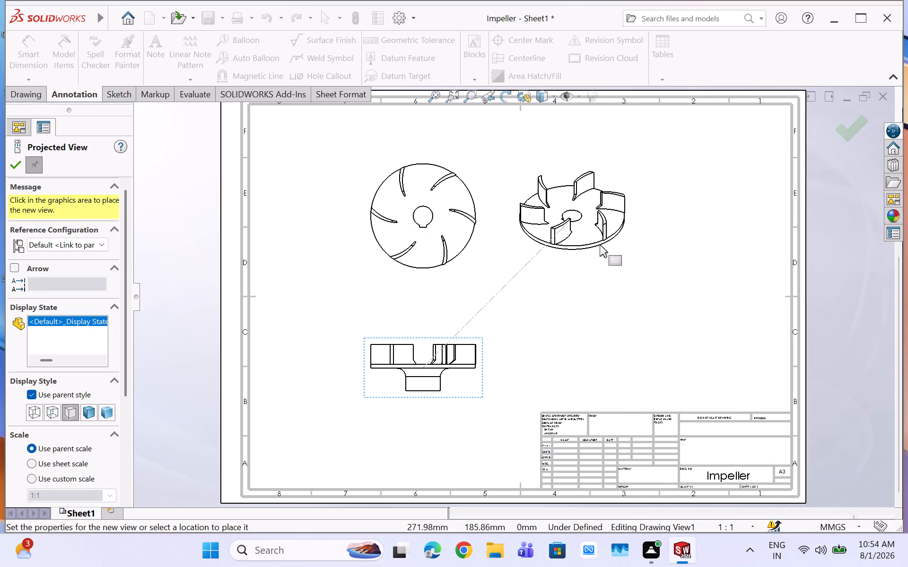
left_click(600, 245)
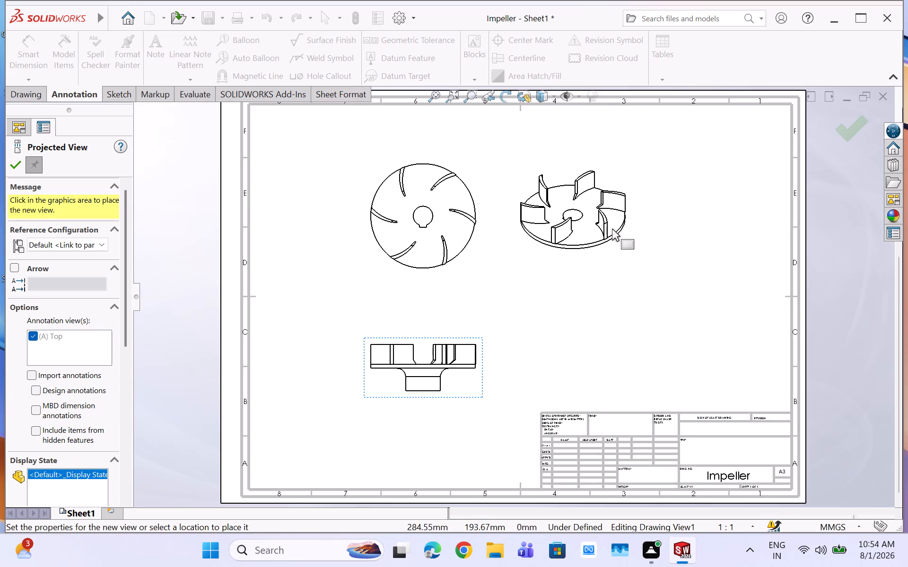
Finish placing projected views and set the isometric view's display style to Shaded With Edges.
left_click(589, 217)
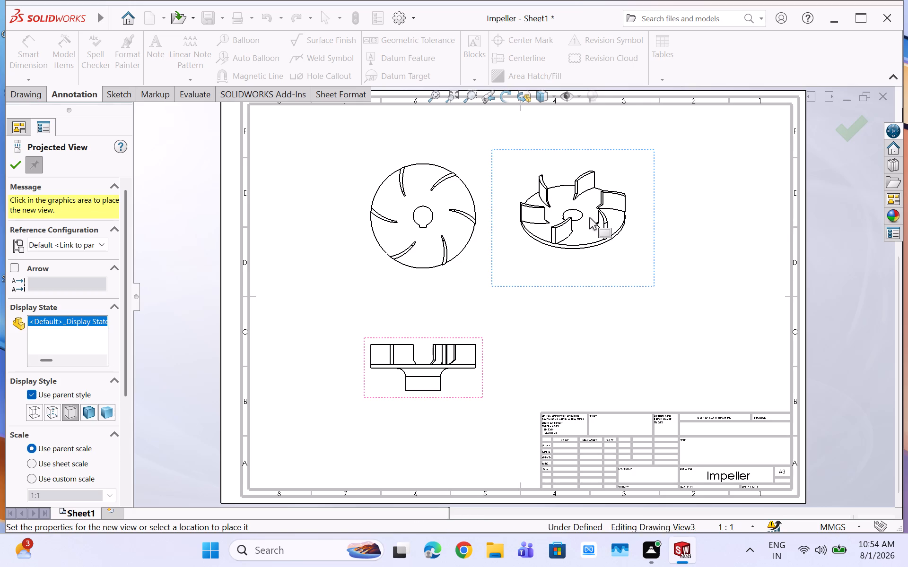
left_click(111, 409)
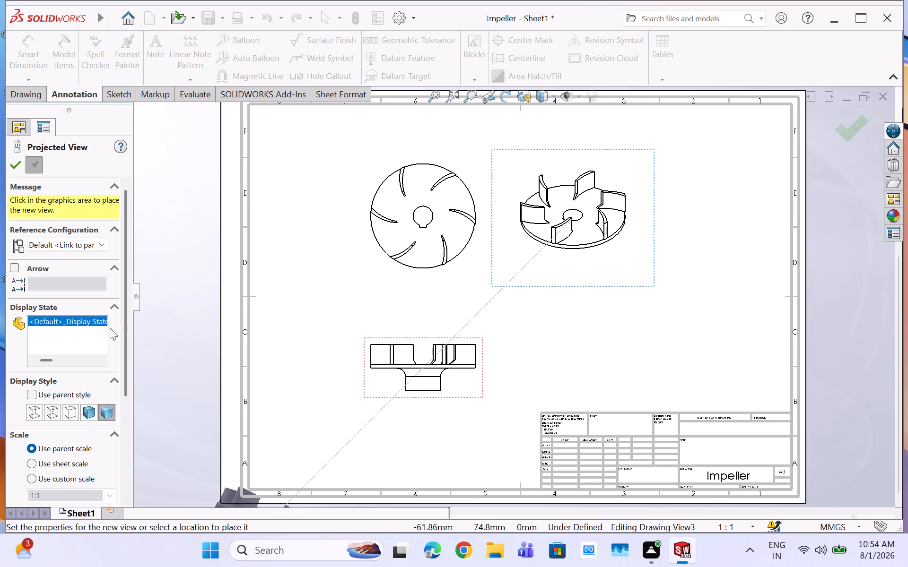
left_click(10, 169)
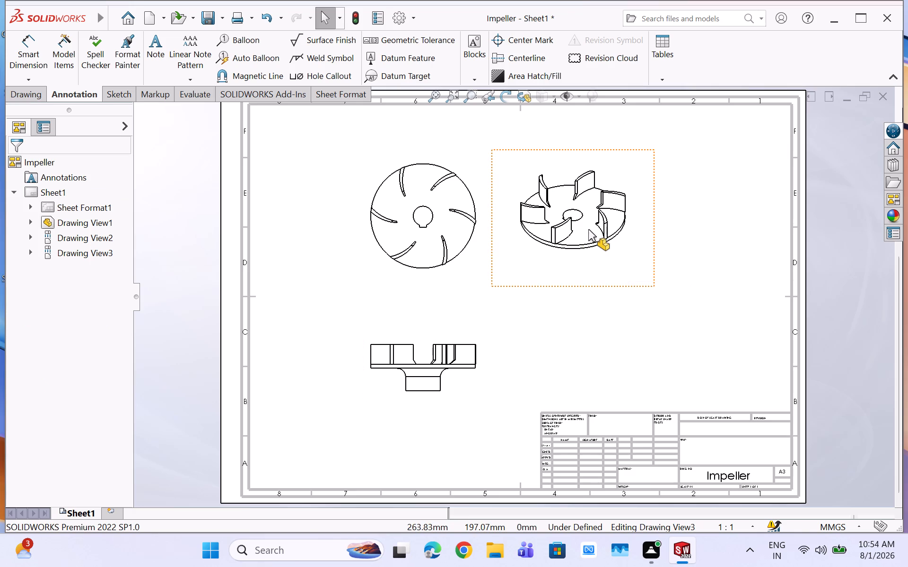
left_click(588, 229)
left_click(94, 371)
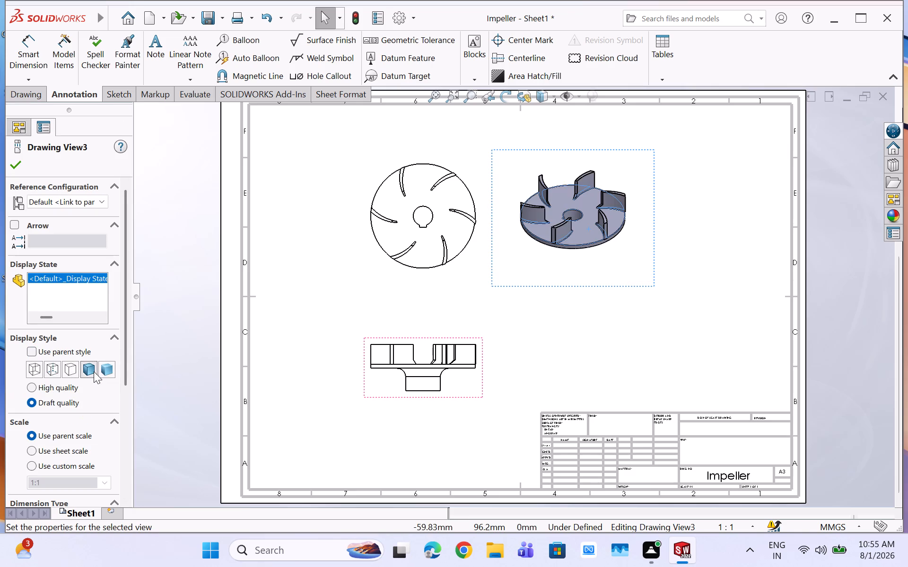
Rearrange the drawing views, placing the isometric above the title block and the aligned top and front views on the sheet's left side.
left_click(13, 159)
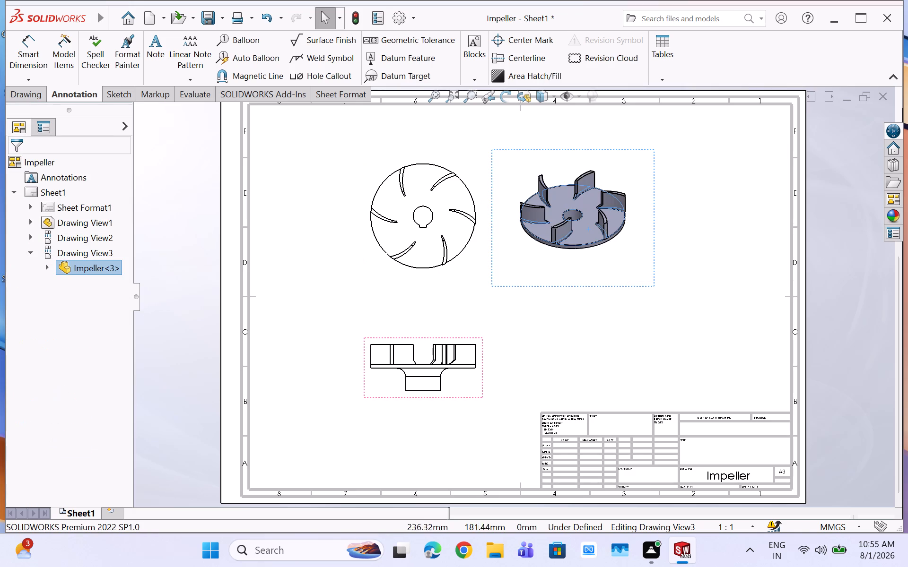
left_click_drag(654, 277, 734, 331)
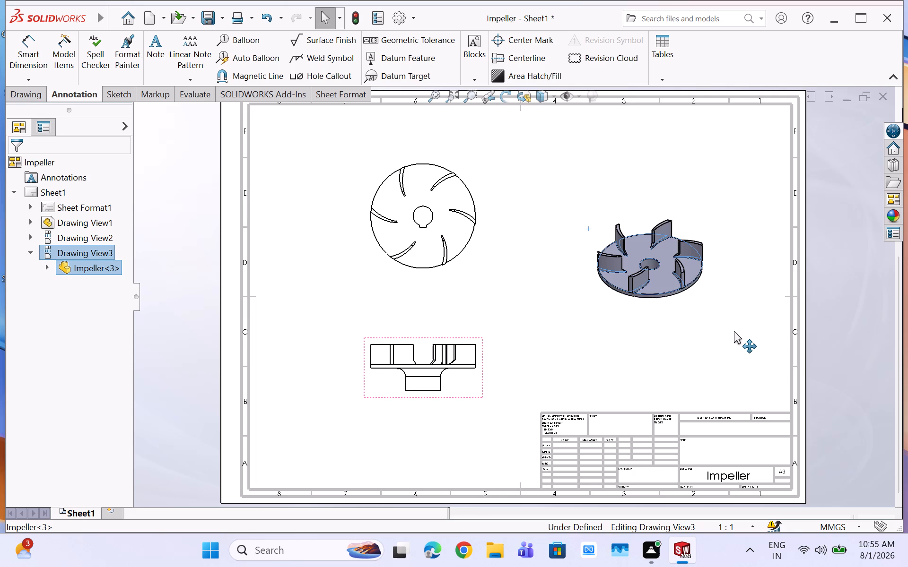
left_click_drag(734, 331, 768, 355)
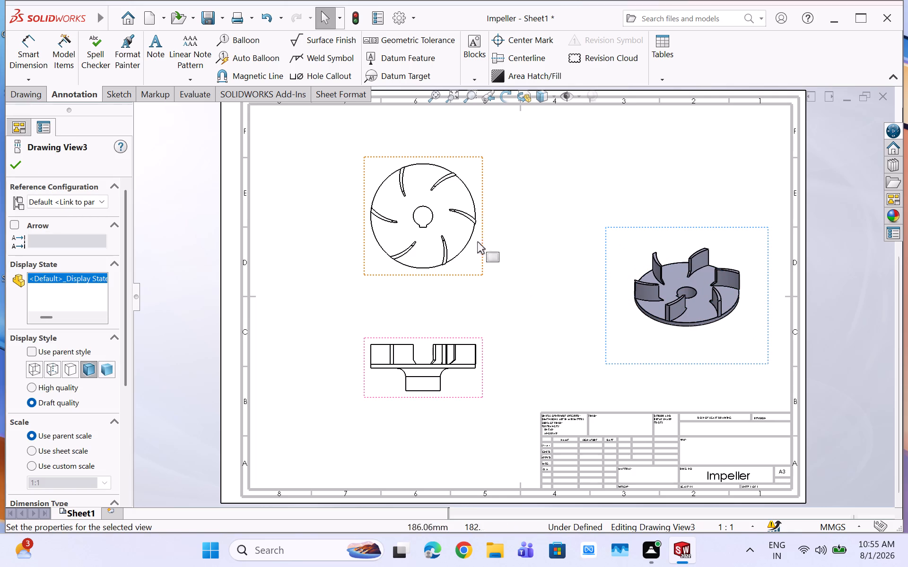
left_click_drag(468, 157, 406, 123)
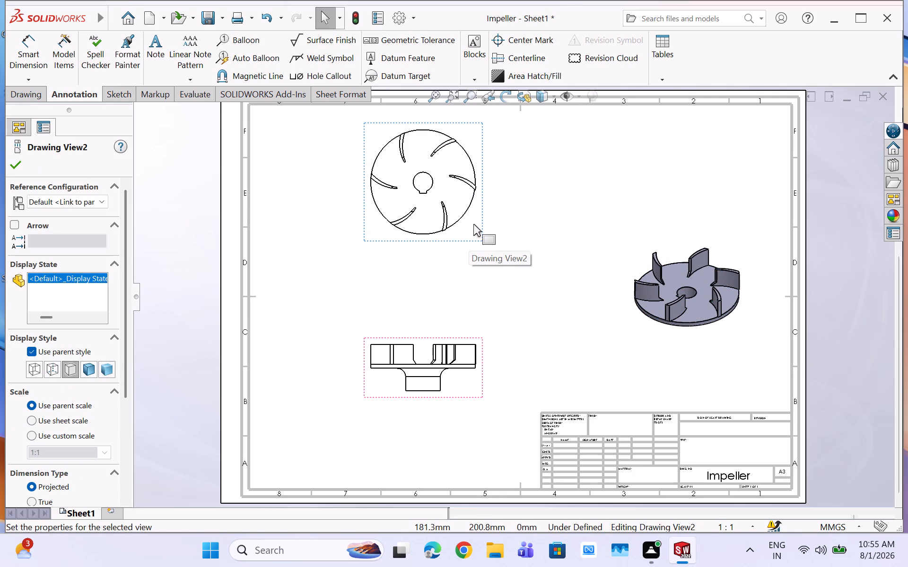
left_click_drag(480, 229, 480, 304)
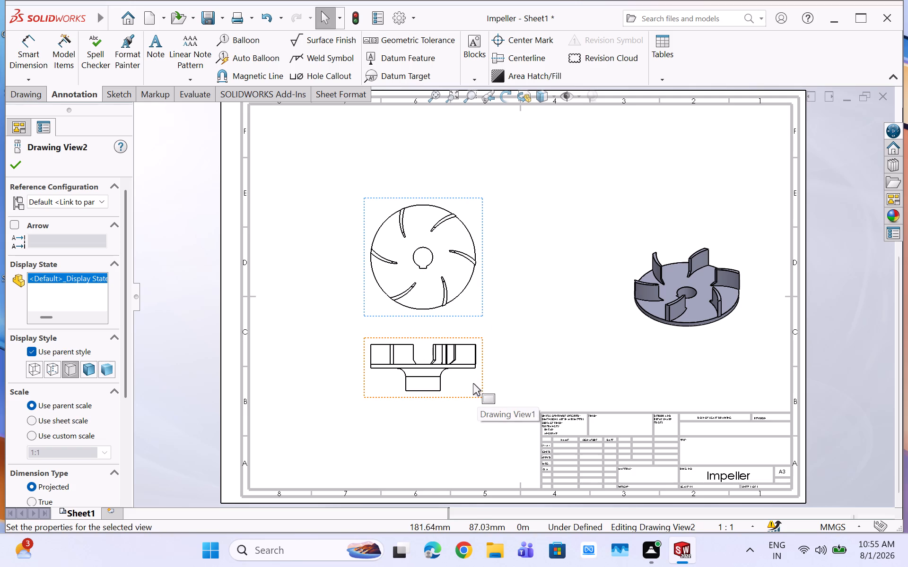
left_click_drag(473, 397, 398, 440)
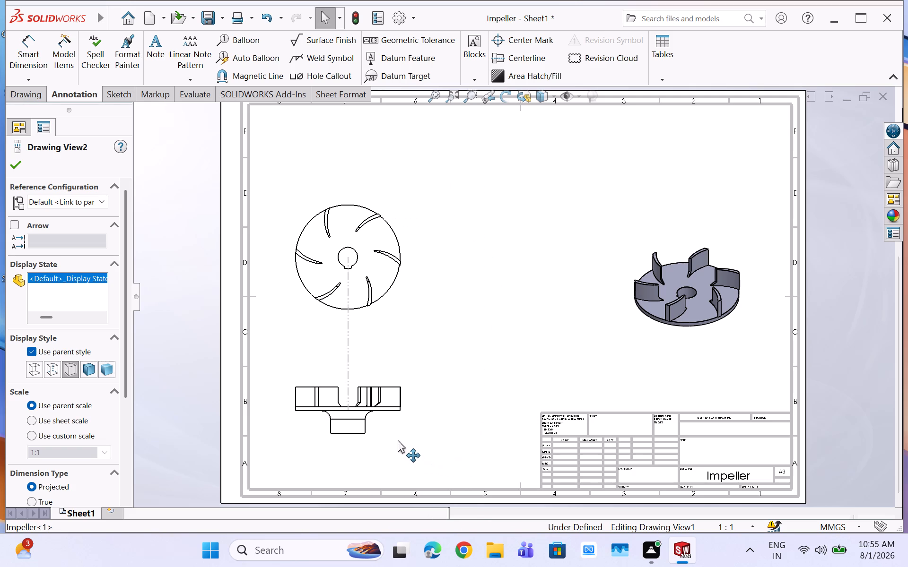
left_click_drag(398, 440, 399, 430)
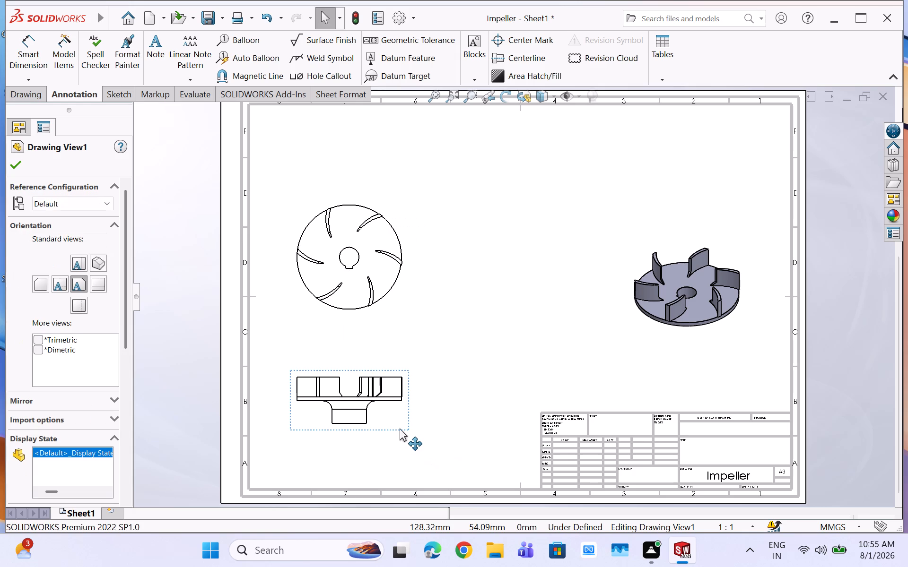
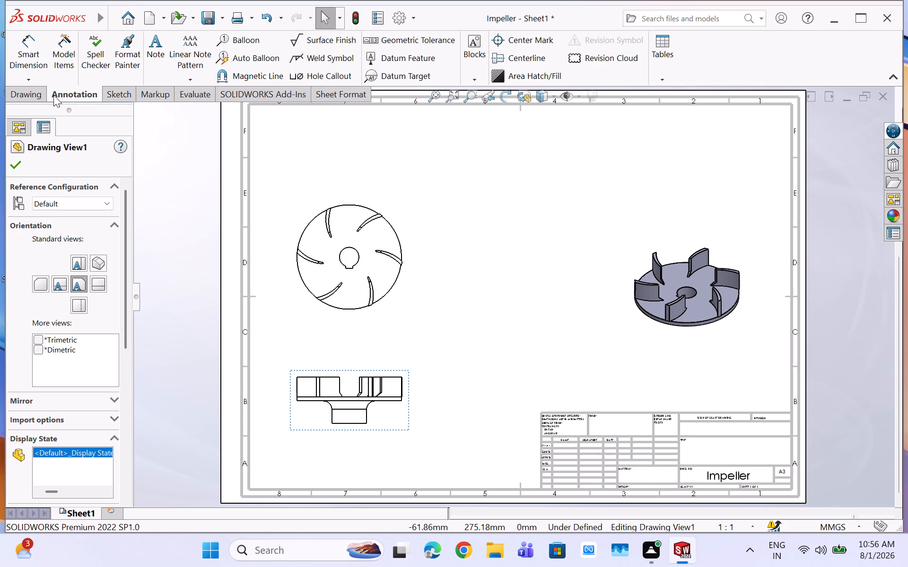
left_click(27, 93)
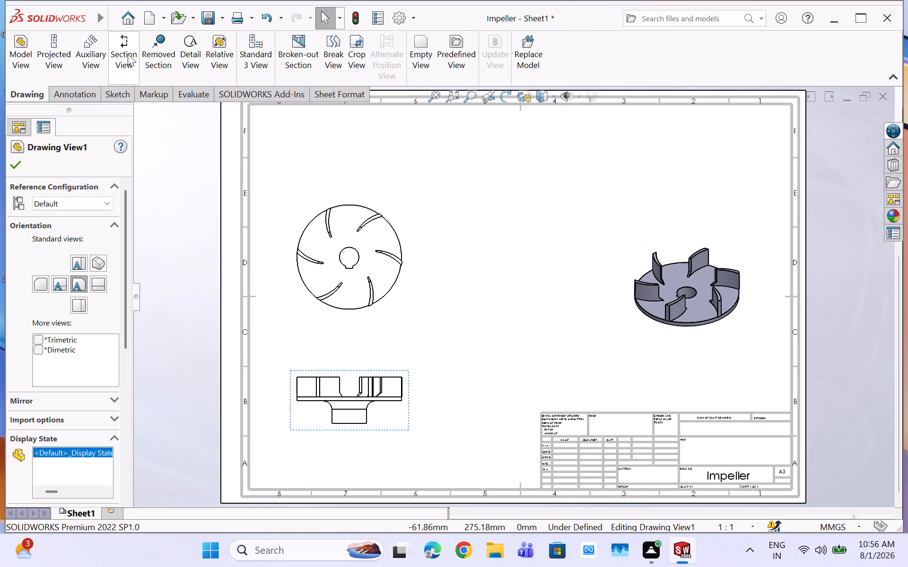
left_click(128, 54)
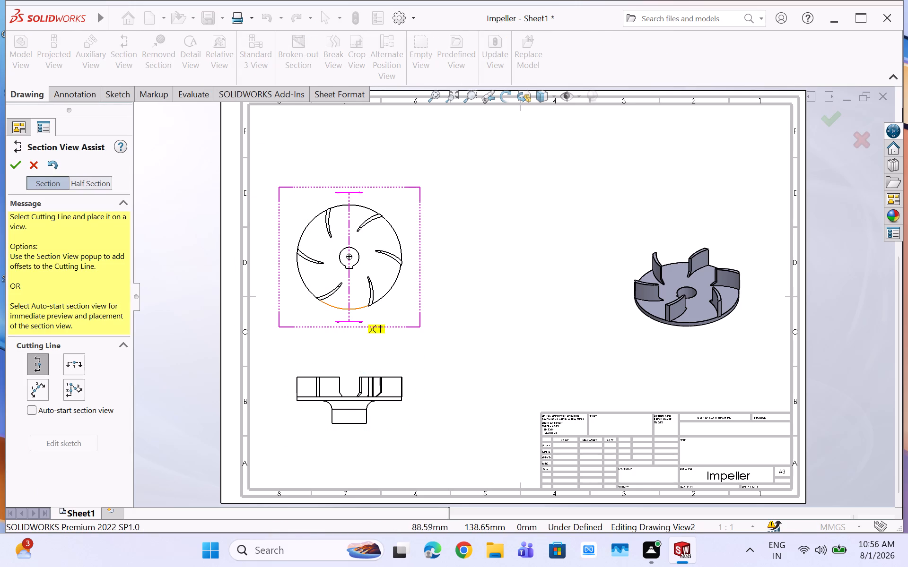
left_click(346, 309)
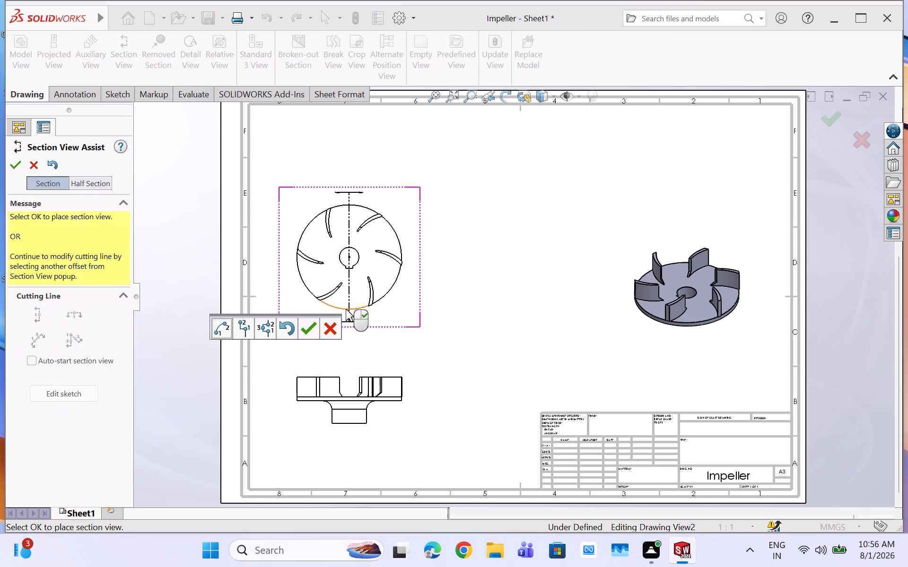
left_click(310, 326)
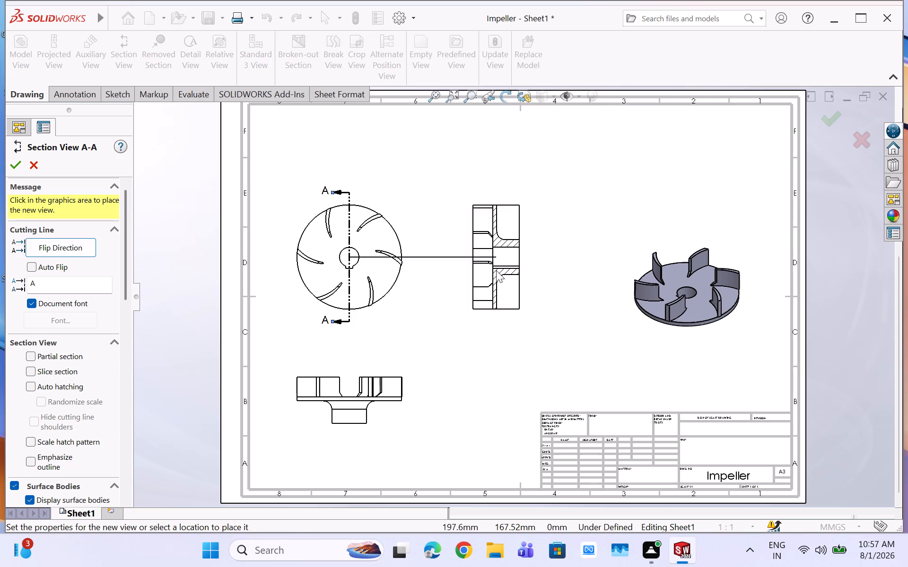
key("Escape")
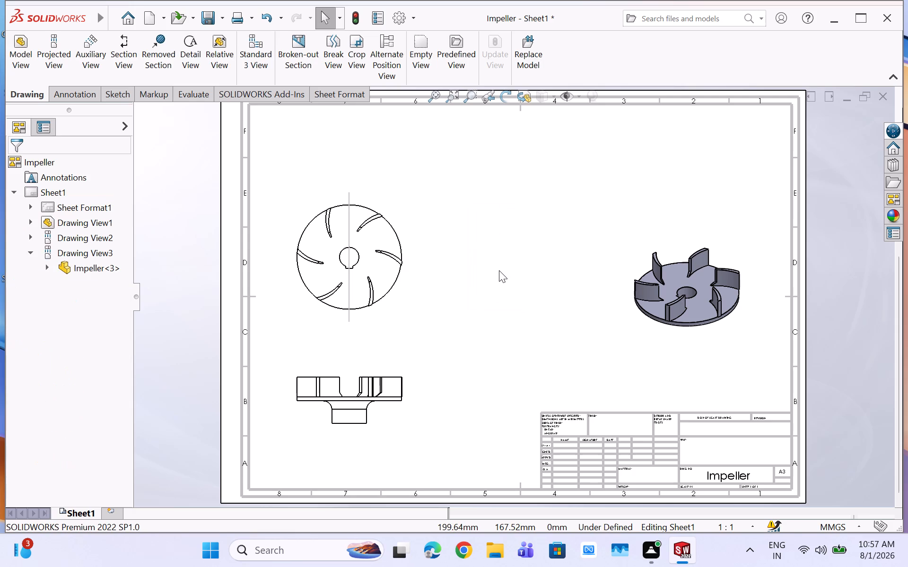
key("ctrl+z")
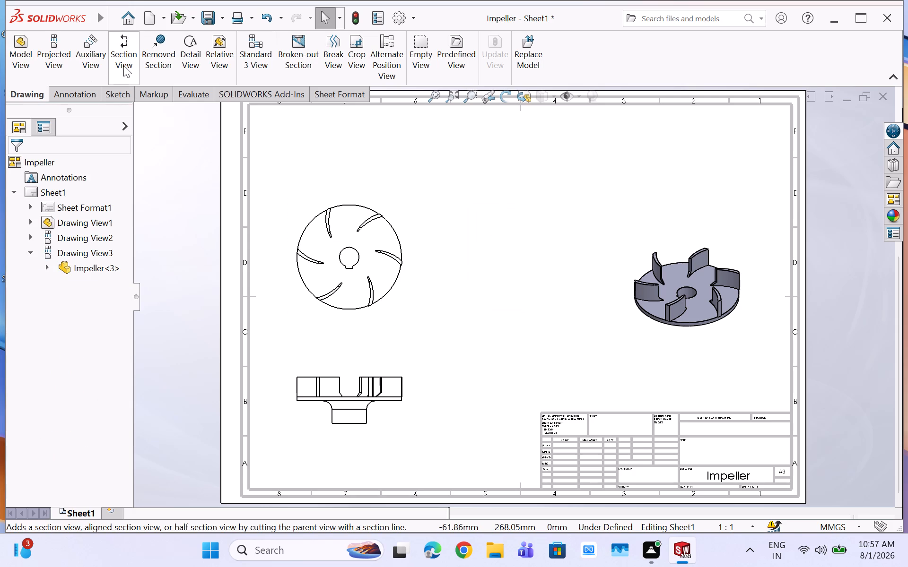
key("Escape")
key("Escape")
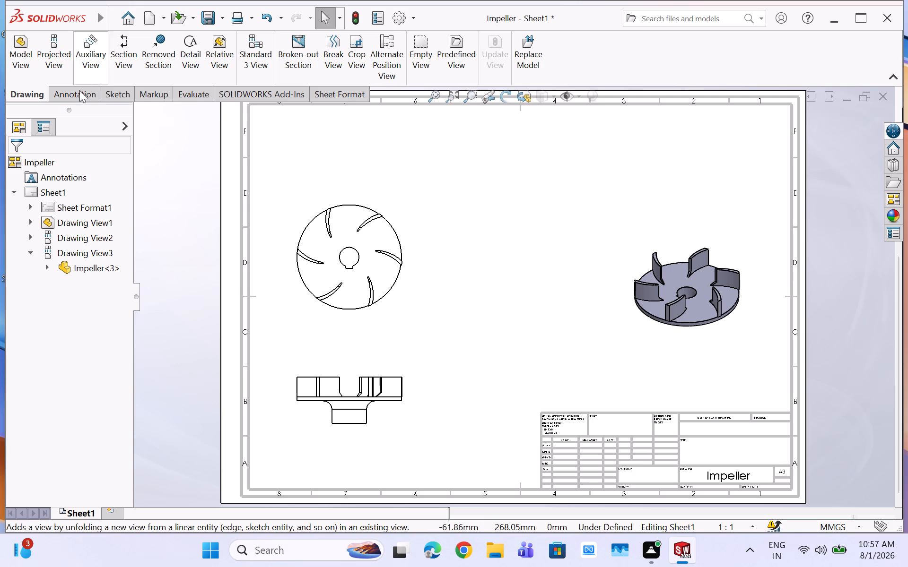
Create a section view from a vertical cutting line through the top view's bore centre, placed between the top and isometric views.
left_click(330, 266)
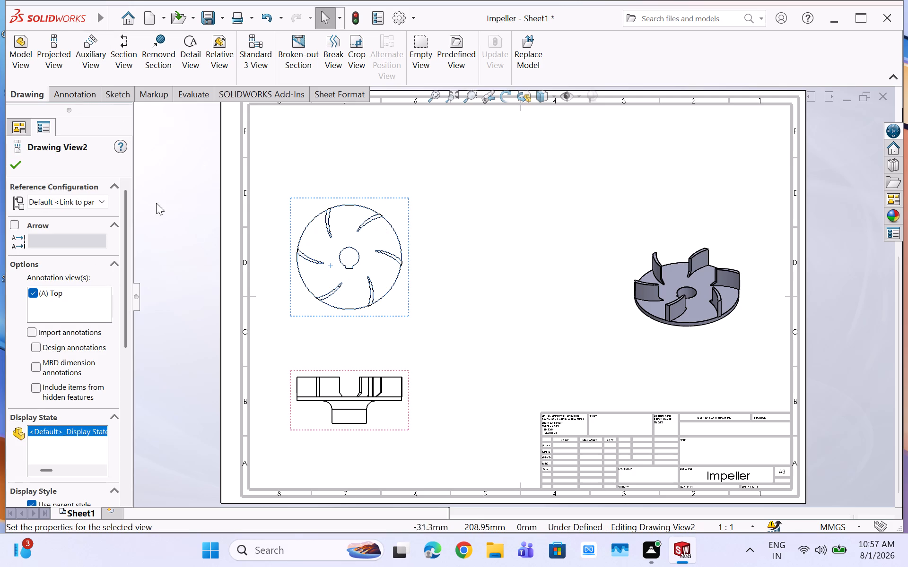
left_click(10, 167)
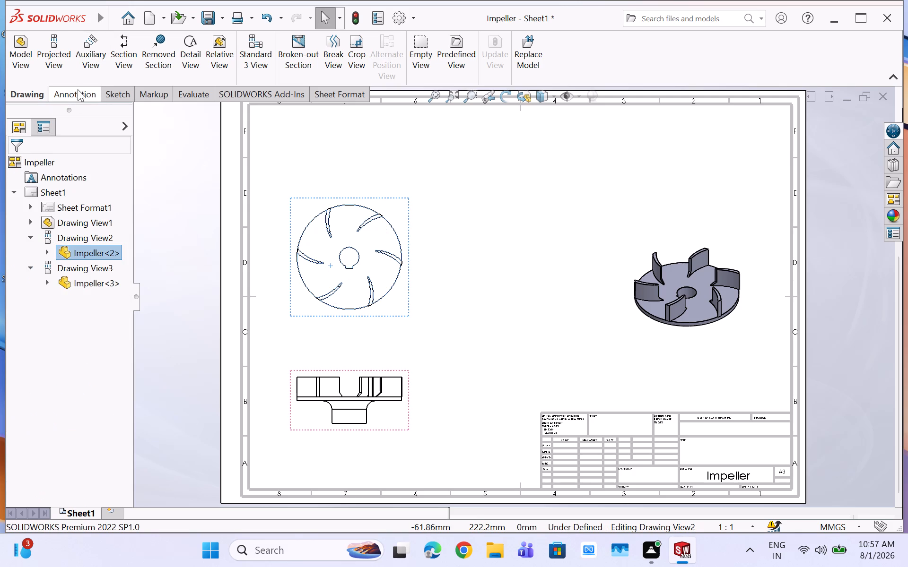
left_click(119, 55)
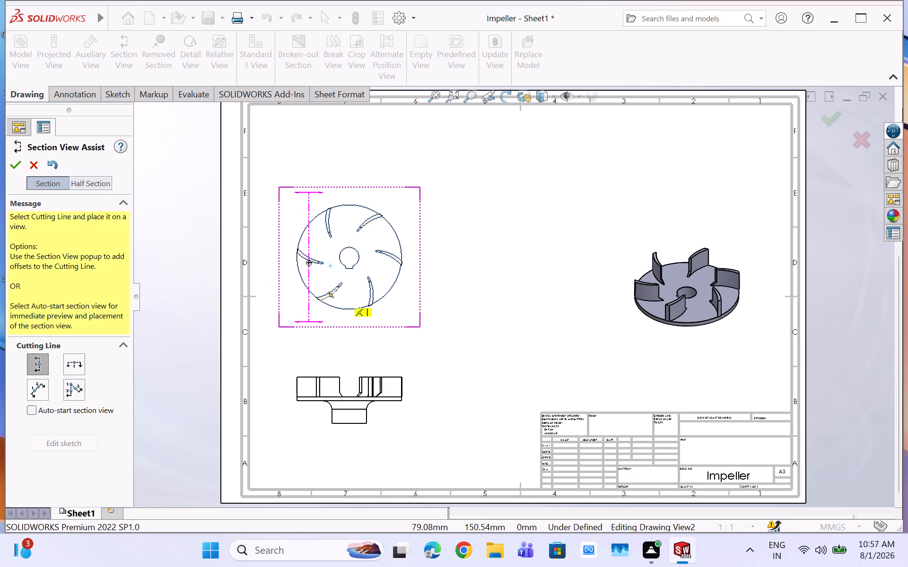
left_click(349, 258)
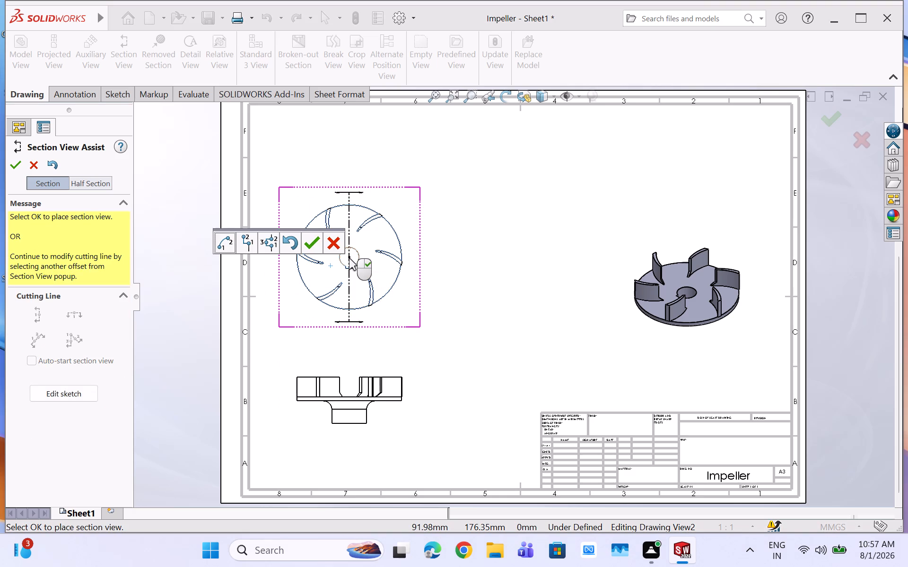
left_click(314, 241)
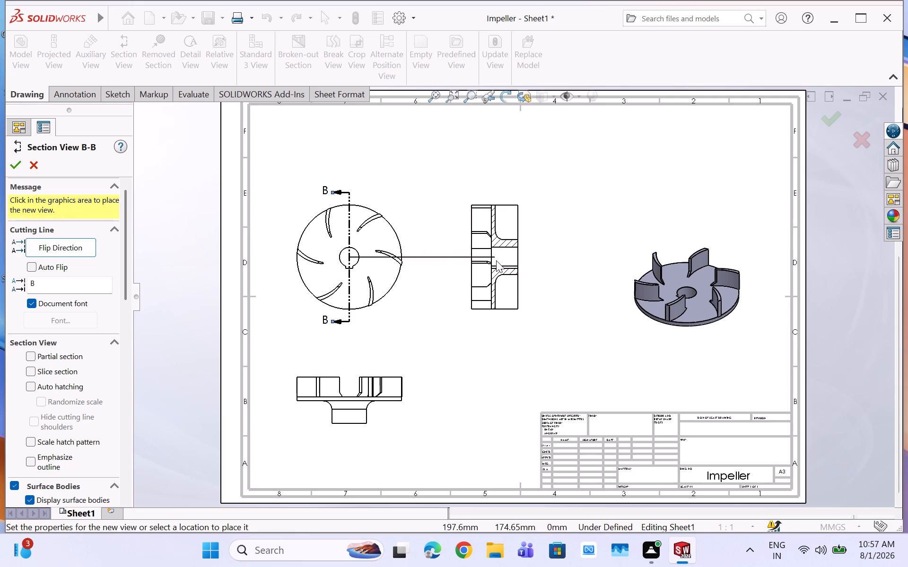
left_click(496, 260)
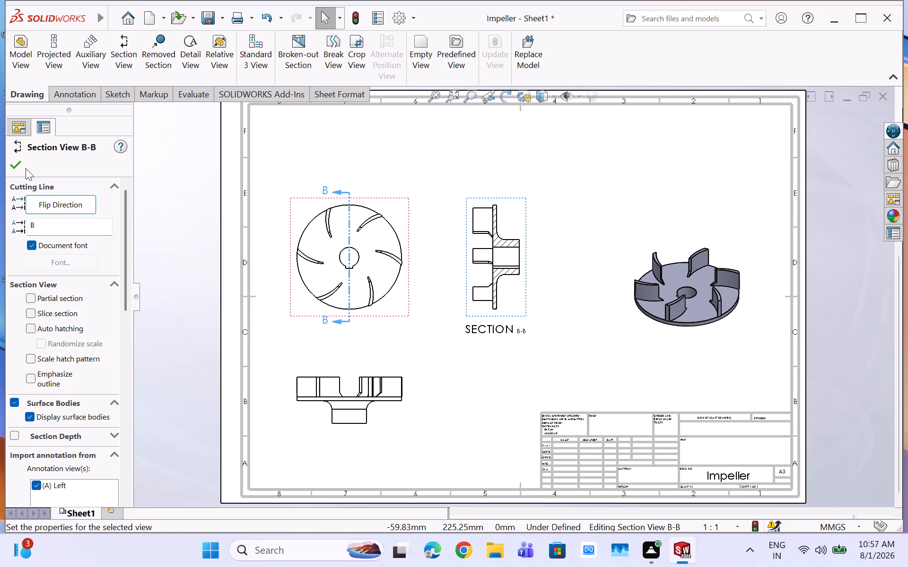
left_click(9, 159)
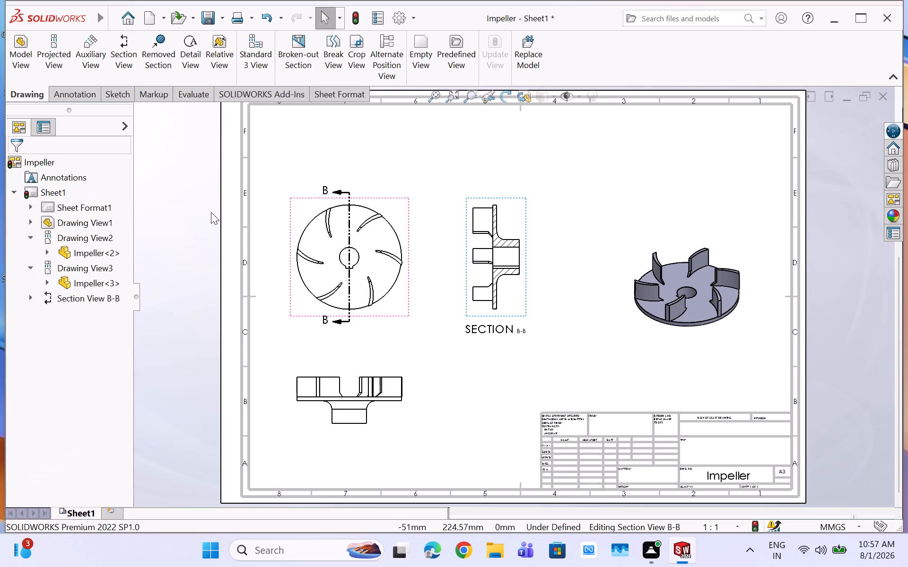
Examine the section view's annotation import, display style, scale and dimension type properties.
left_click(489, 275)
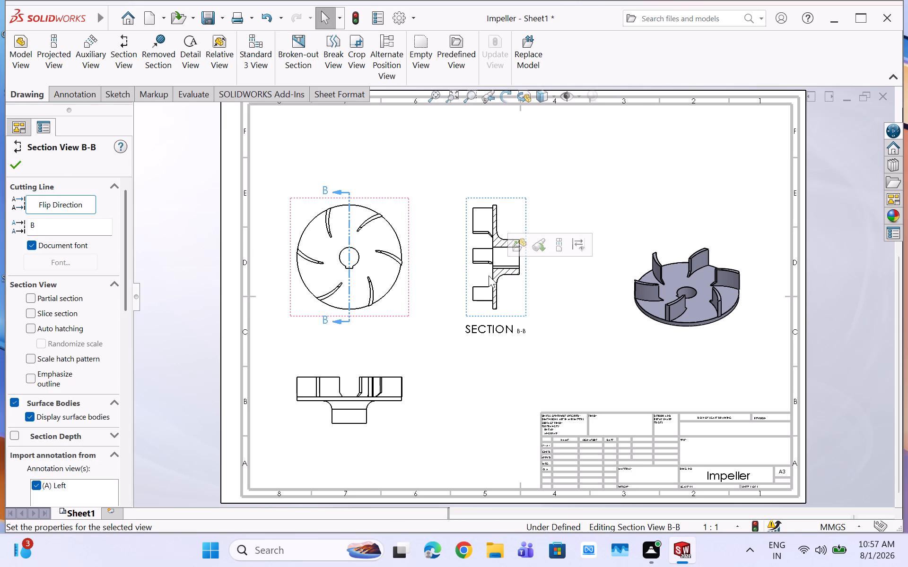
left_click(30, 93)
scroll(96, 326, "down", 2)
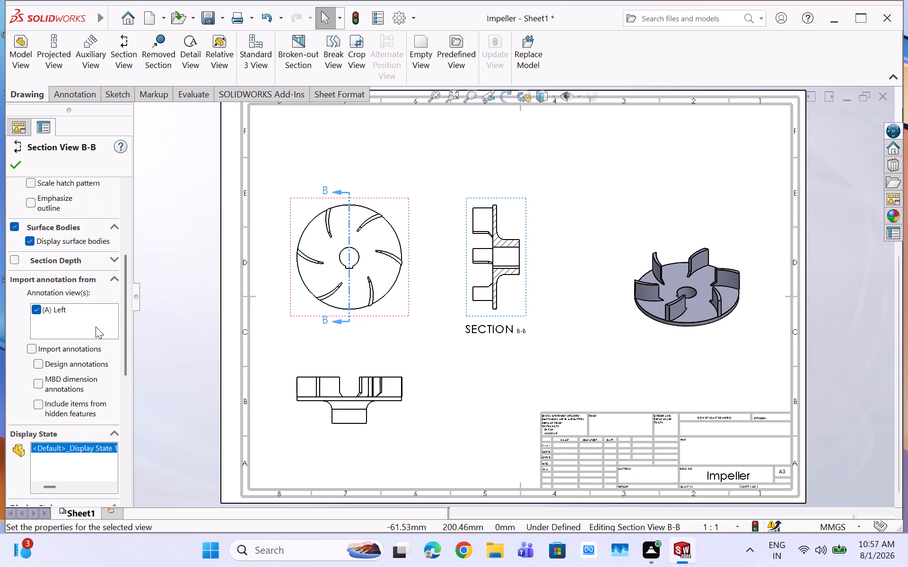
scroll(96, 326, "down", 4)
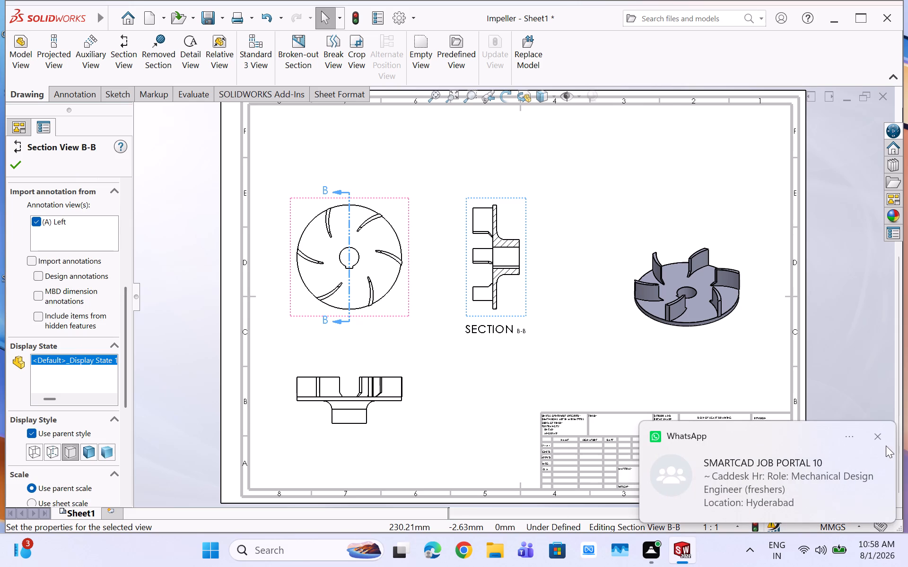
left_click(880, 437)
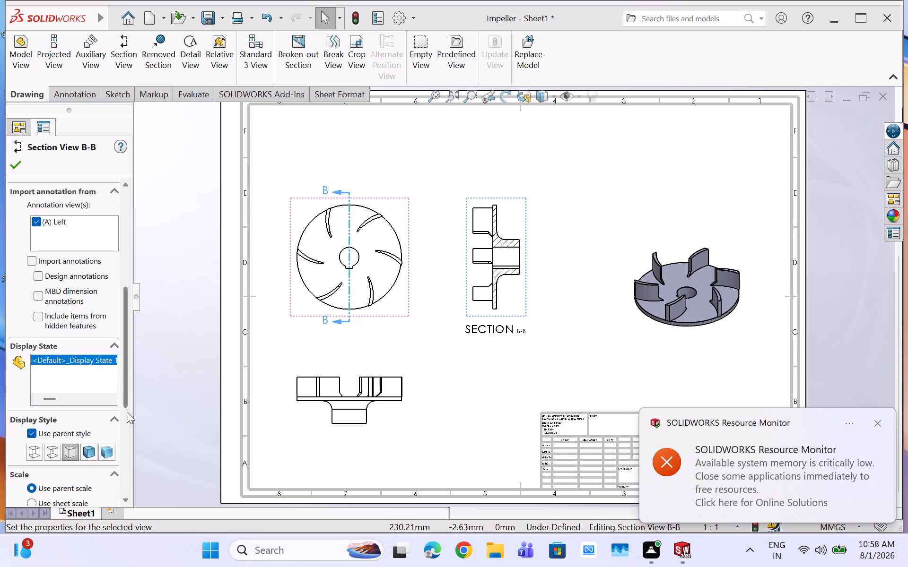
scroll(92, 380, "down", 3)
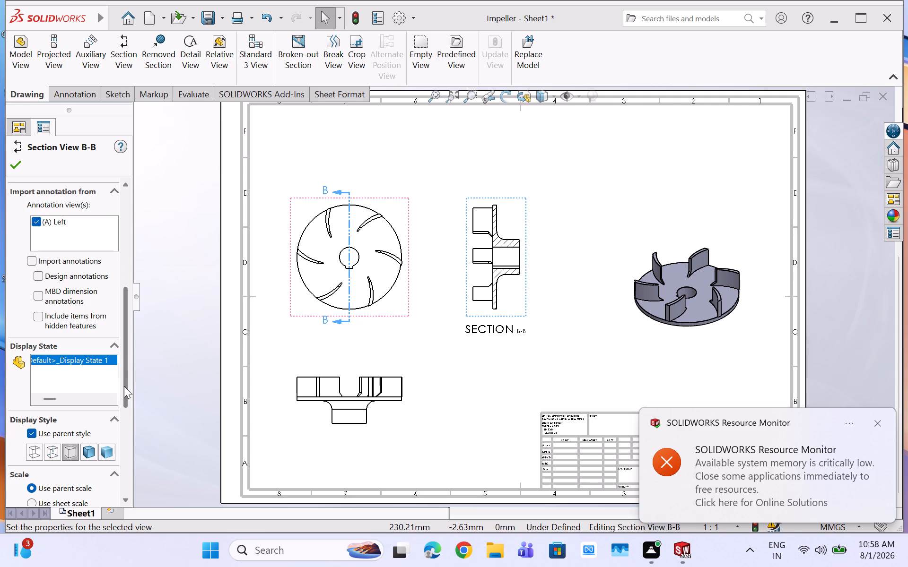
scroll(124, 386, "down", 8)
scroll(124, 386, "up", 3)
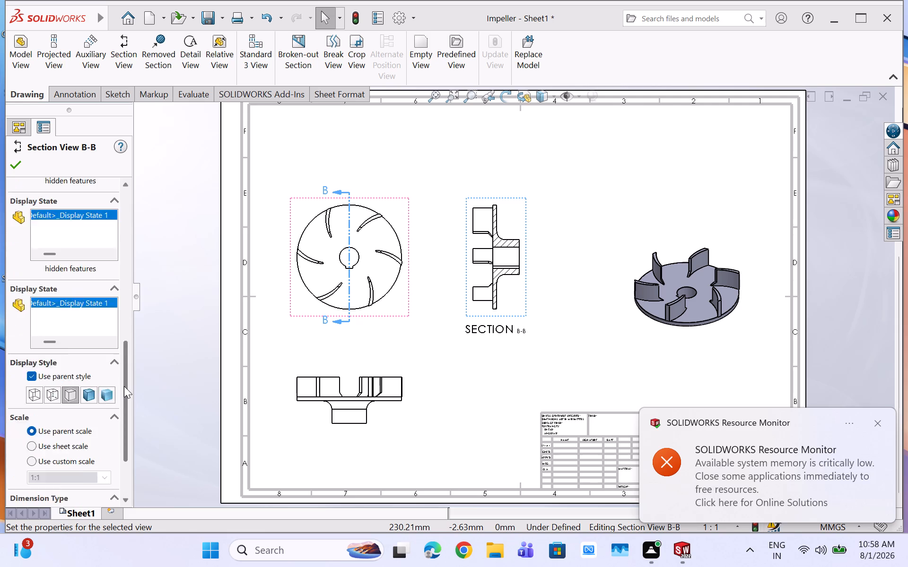
scroll(124, 386, "up", 3)
scroll(125, 385, "down", 3)
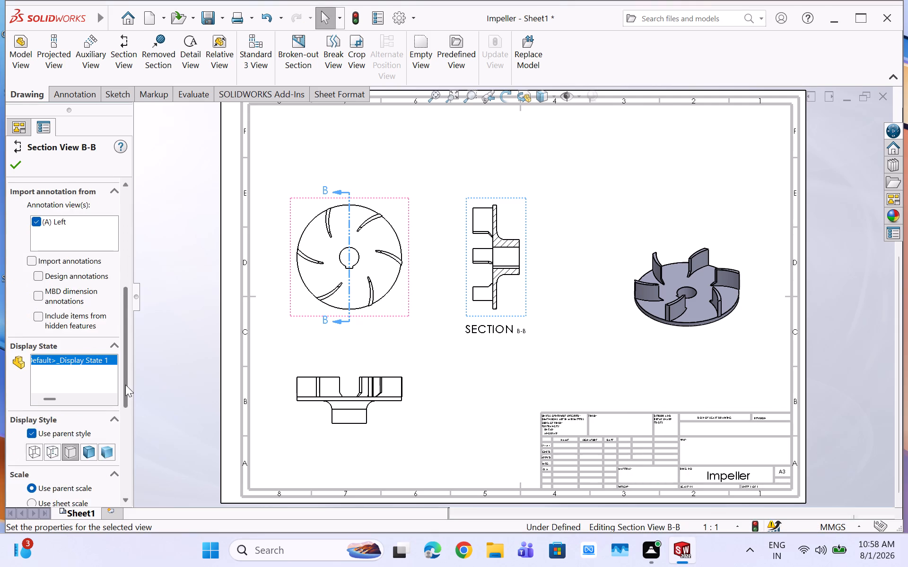
scroll(125, 385, "down", 13)
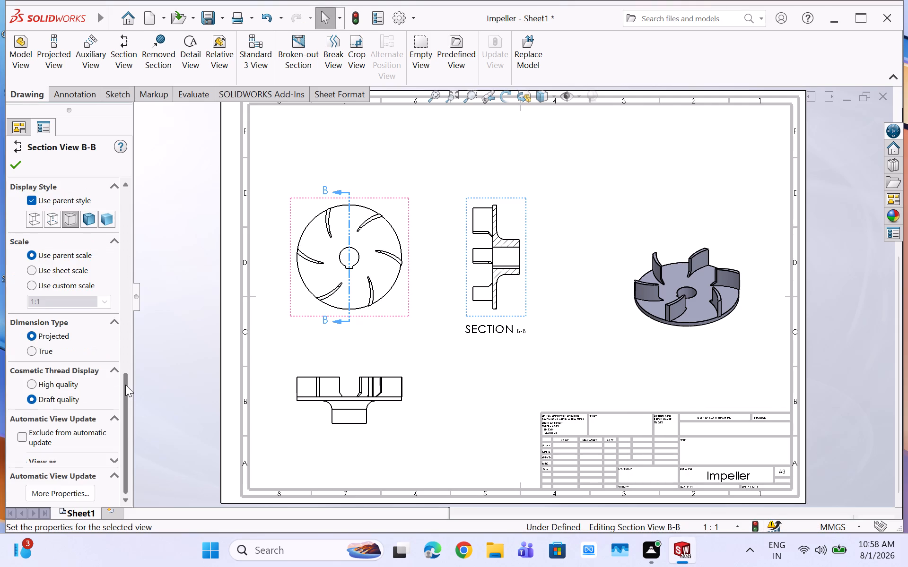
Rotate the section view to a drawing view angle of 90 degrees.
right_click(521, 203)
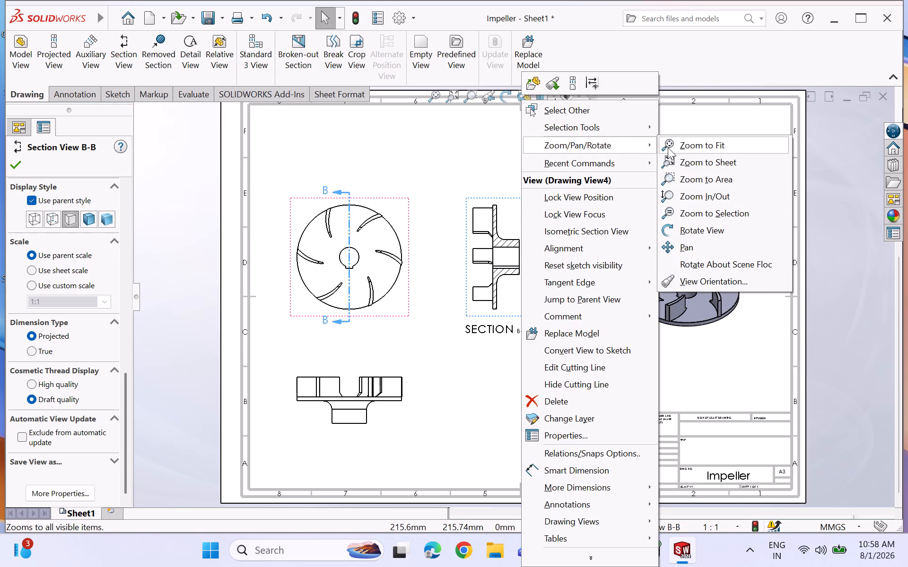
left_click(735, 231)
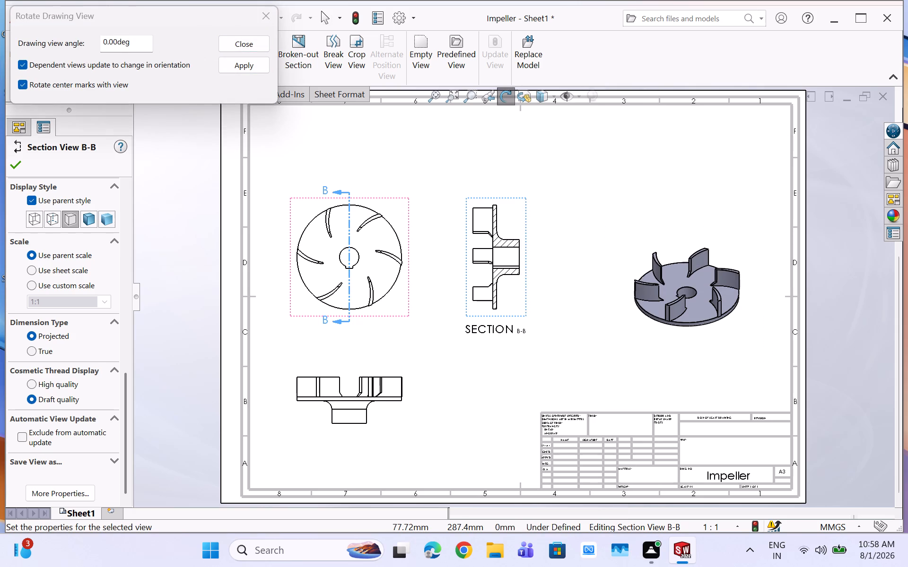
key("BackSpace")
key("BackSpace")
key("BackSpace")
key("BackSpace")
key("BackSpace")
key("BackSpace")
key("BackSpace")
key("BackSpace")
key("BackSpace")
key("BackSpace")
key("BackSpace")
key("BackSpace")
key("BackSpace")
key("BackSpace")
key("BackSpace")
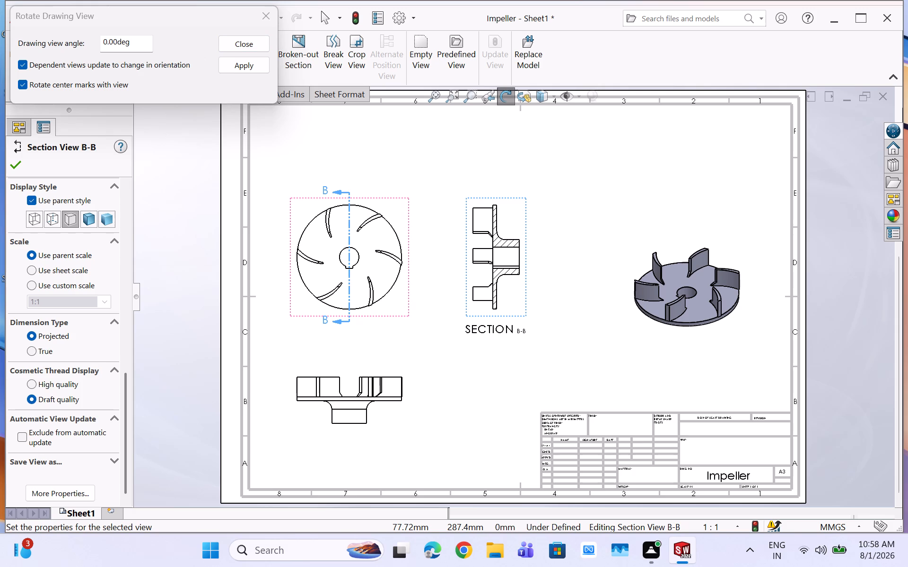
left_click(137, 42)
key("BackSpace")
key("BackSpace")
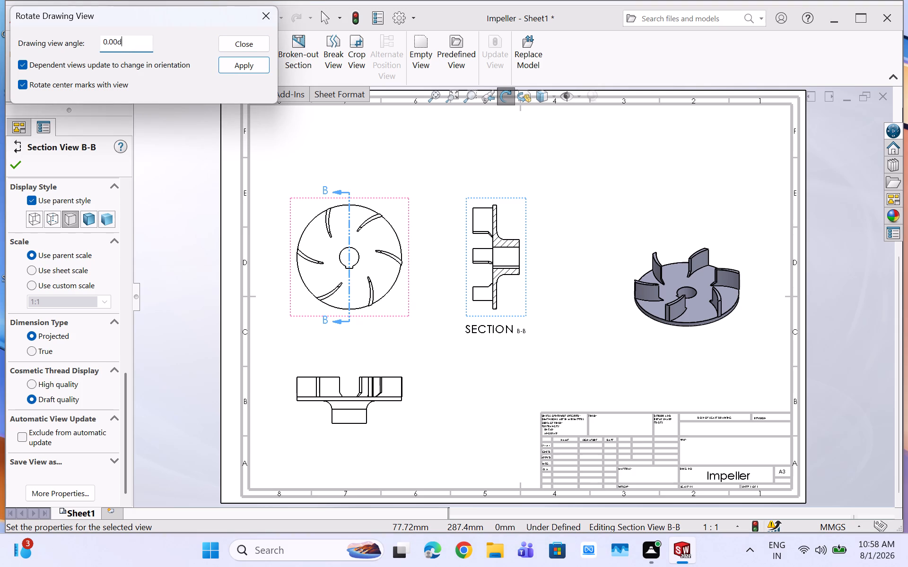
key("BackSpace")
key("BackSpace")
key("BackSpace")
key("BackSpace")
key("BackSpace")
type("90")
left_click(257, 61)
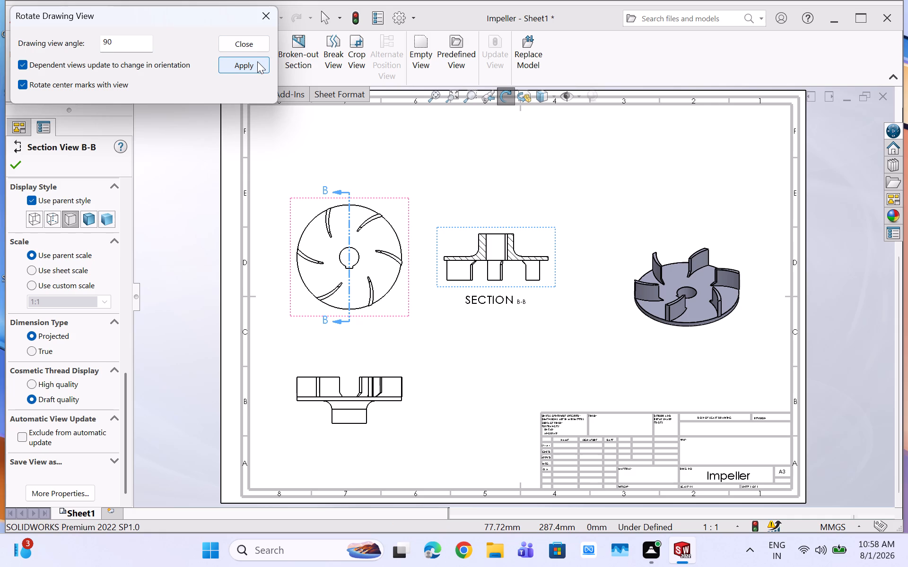
Set the section view's drawing view angle to 180 degrees and apply the rotation.
double_click(125, 46)
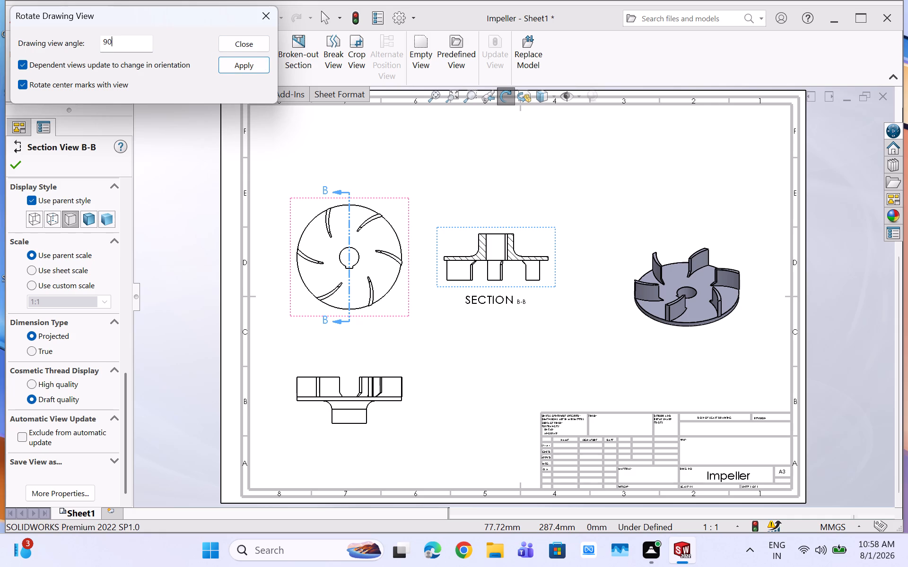
key("BackSpace")
key("1")
type("80")
key("Return")
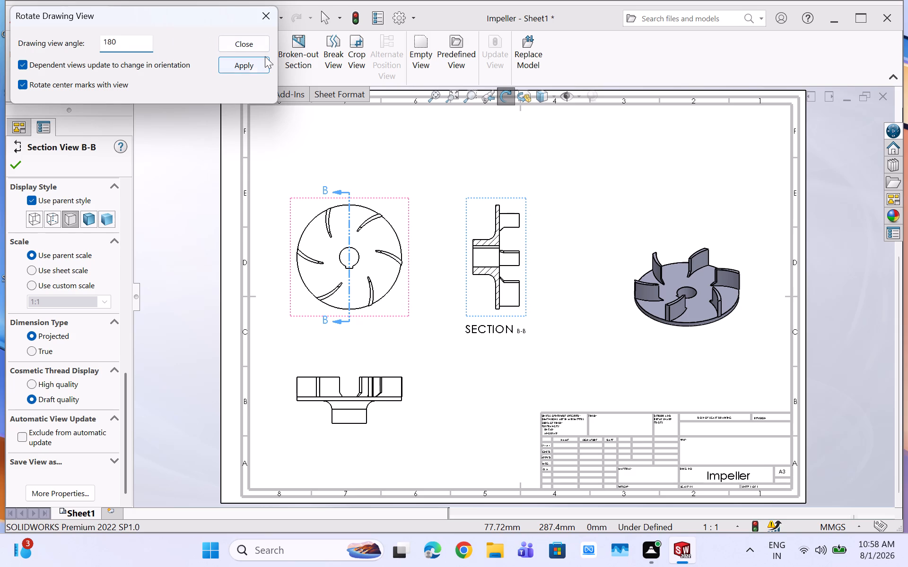
left_click(240, 63)
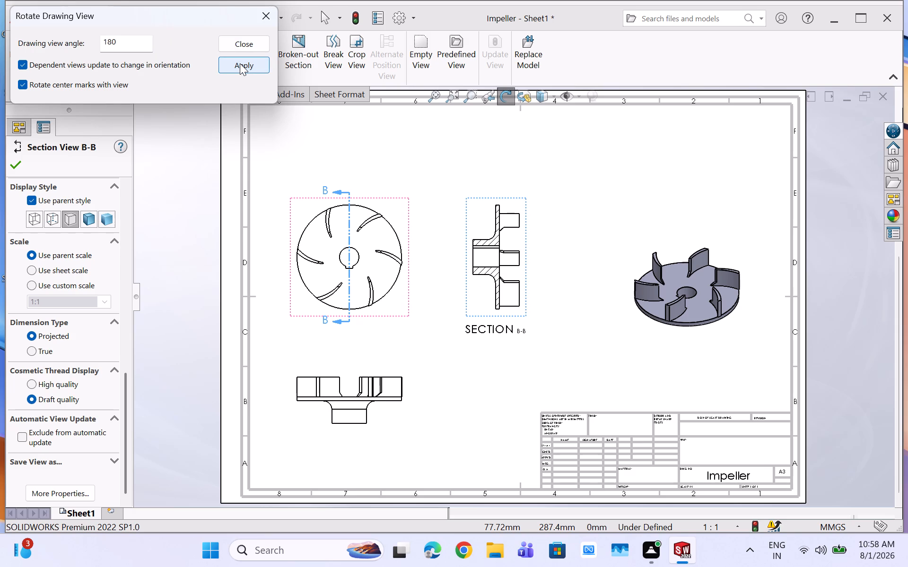
Reapply the 180-degree drawing view angle to the section view and finish the rotation.
left_click(240, 63)
left_click(266, 20)
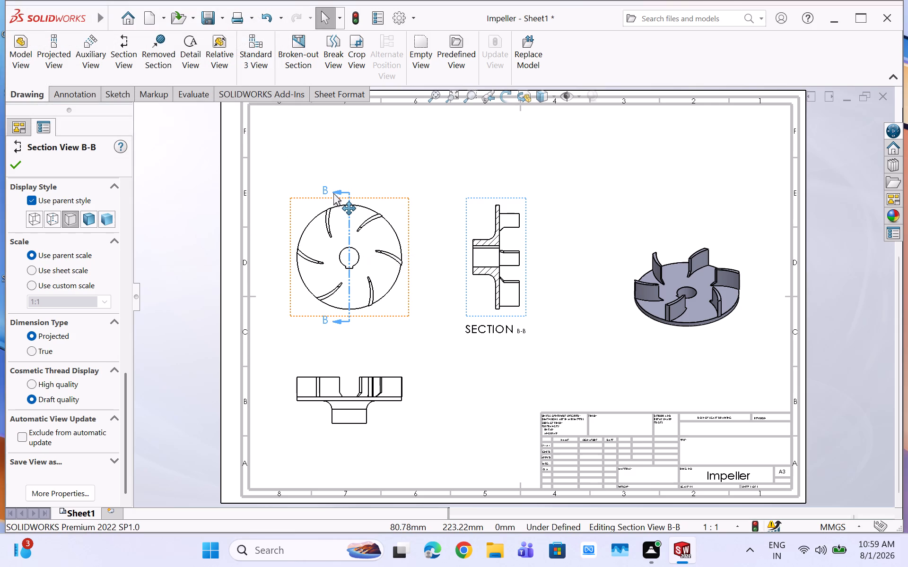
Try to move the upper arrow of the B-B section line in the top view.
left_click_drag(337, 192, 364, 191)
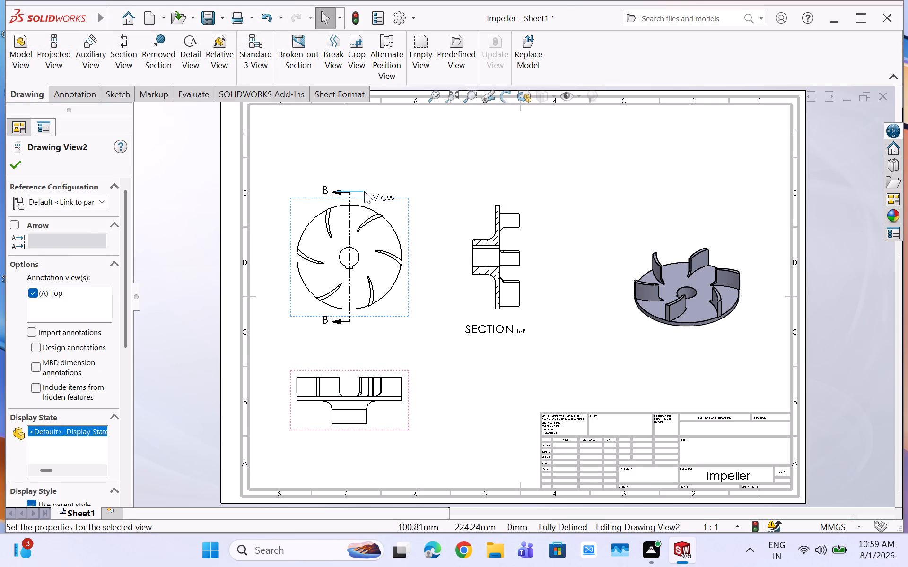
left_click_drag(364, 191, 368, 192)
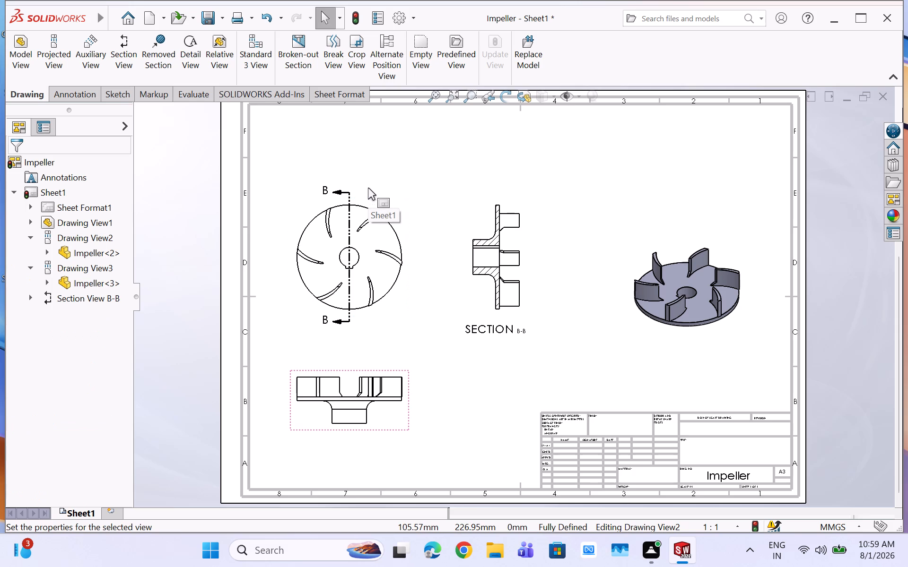
Dimension the hub's outer diameter in the section view, placing the dimension outside the hub's end face.
left_click(29, 93)
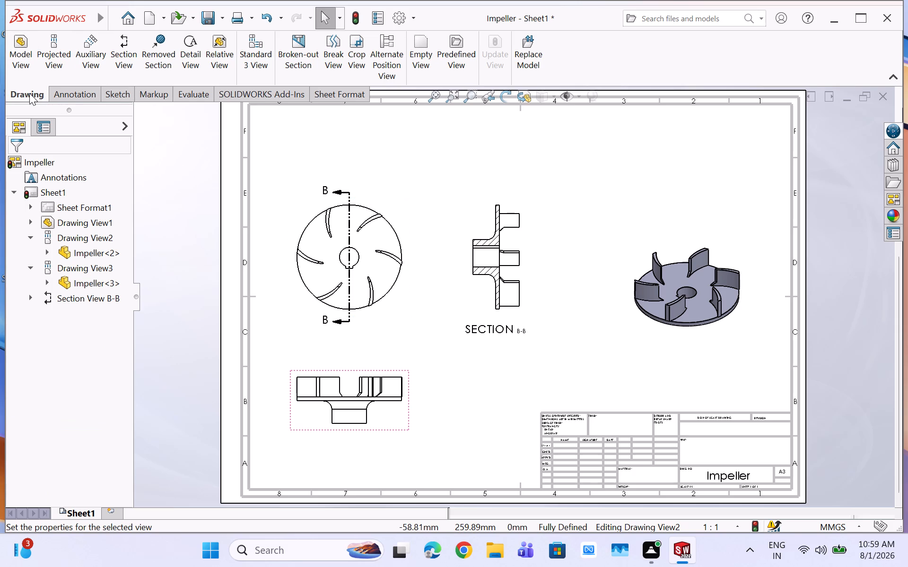
left_click(76, 87)
left_click(35, 60)
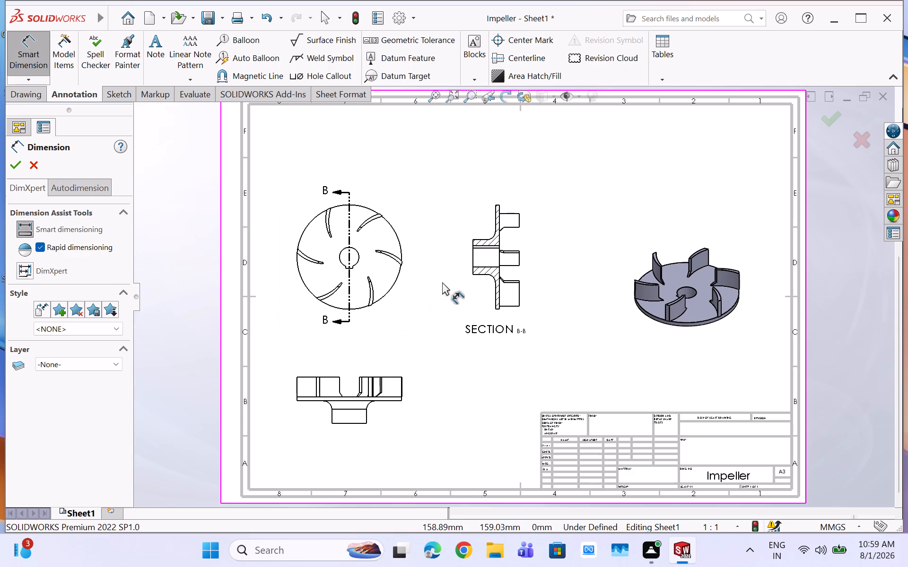
left_click(473, 258)
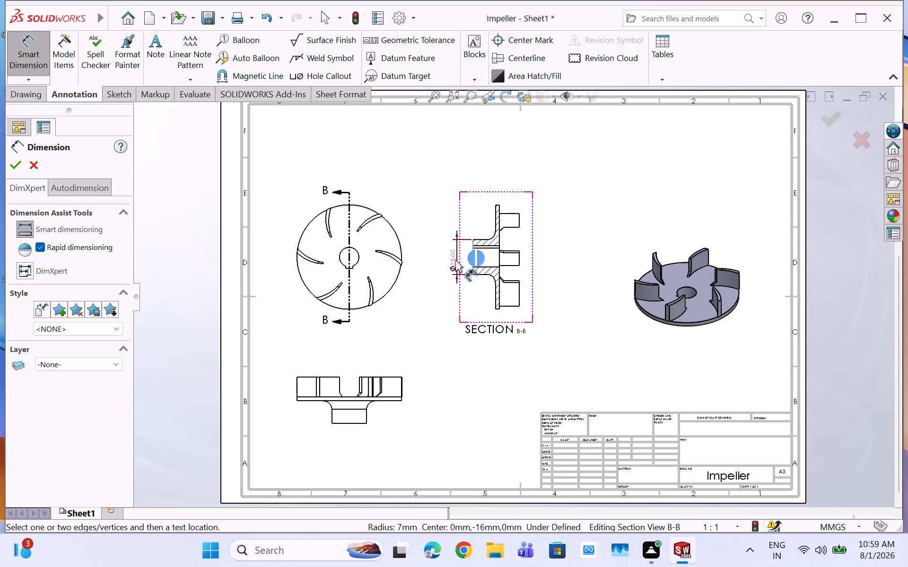
left_click(454, 259)
Dimension the radius of the lower fillet between the hub and the disc in the section view.
scroll(468, 262, "down", 5)
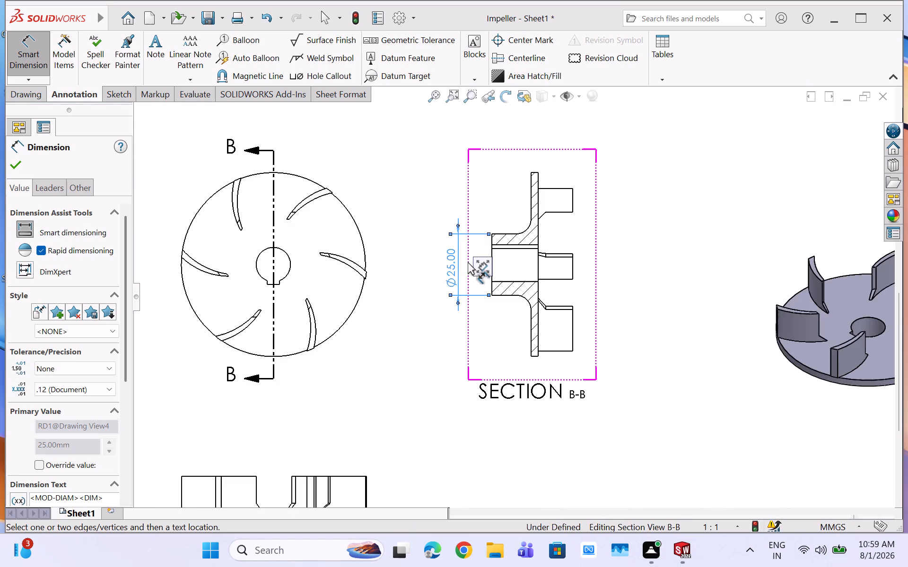
scroll(468, 262, "down", 6)
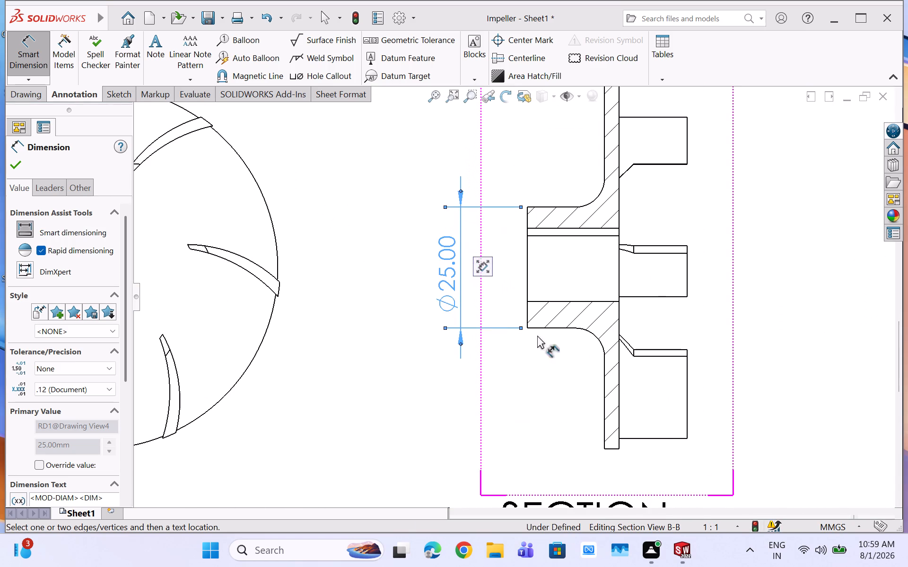
left_click(599, 340)
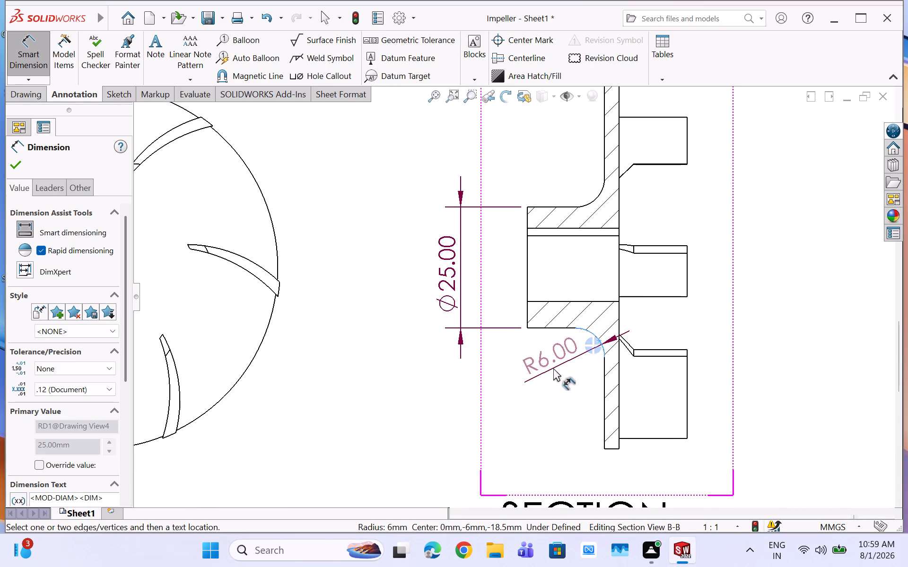
left_click(545, 372)
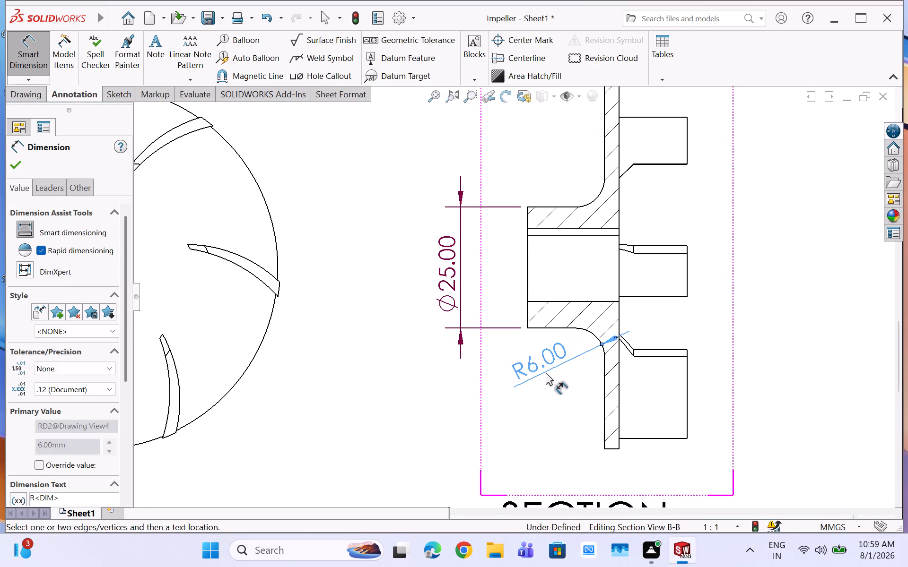
Dimension the disc thickness and the lower blade's height beneath the section view, with the blade dimension set below the thickness dimension.
left_click(613, 449)
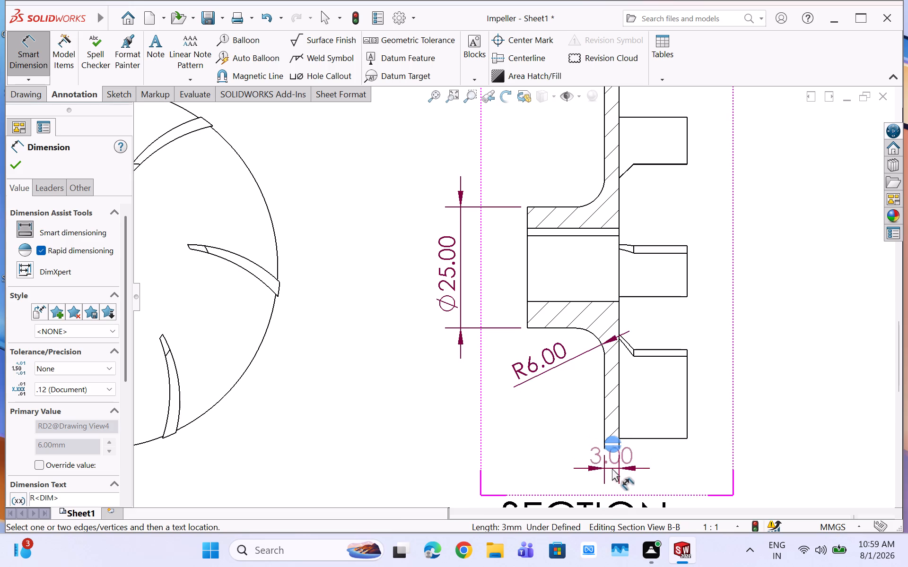
left_click(612, 468)
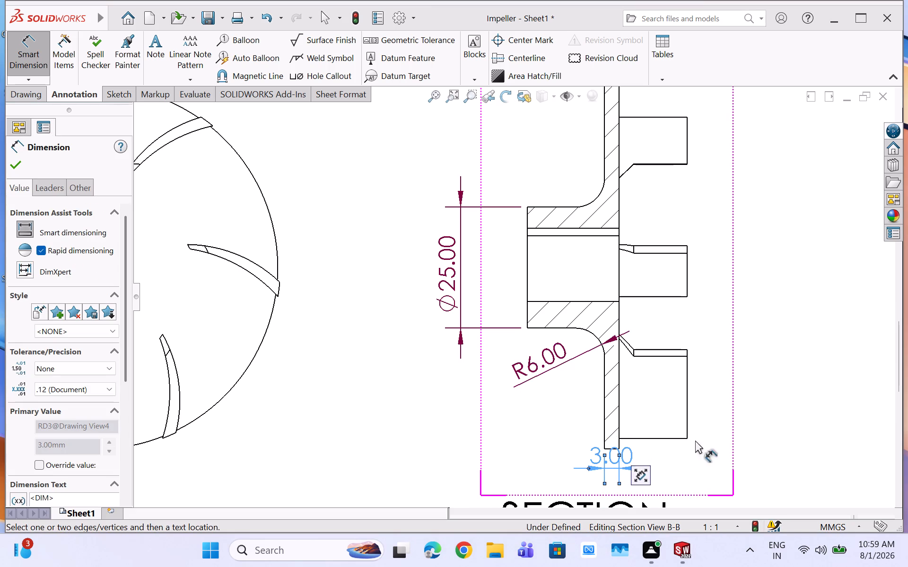
left_click(669, 437)
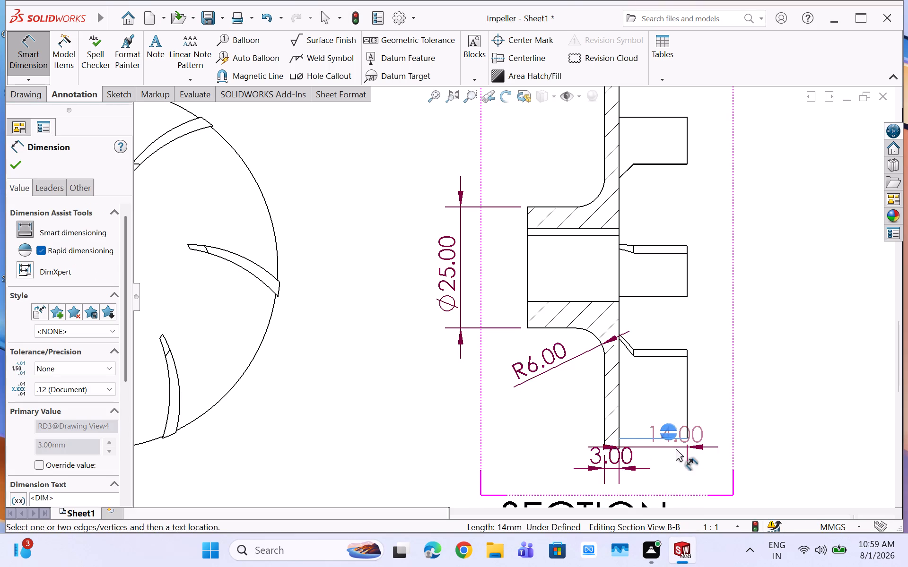
left_click(677, 458)
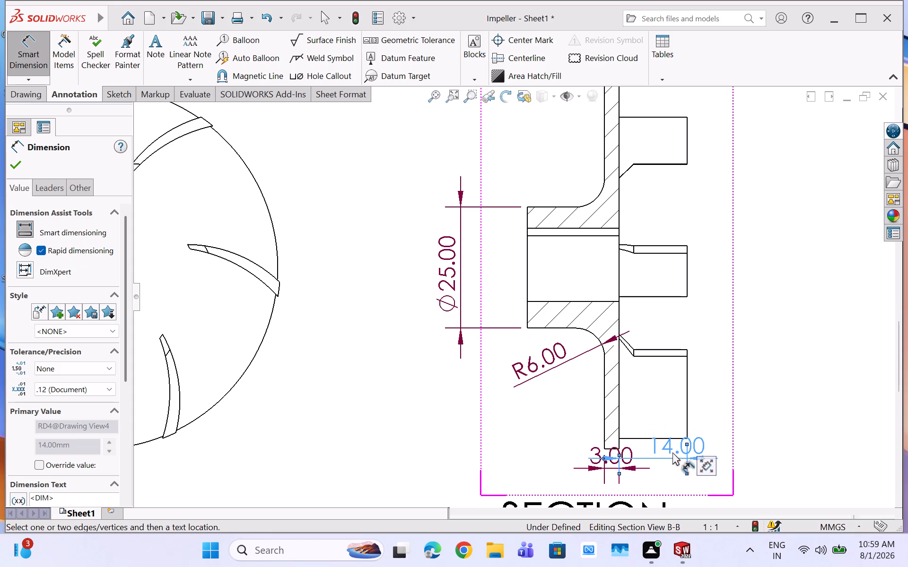
left_click_drag(668, 448, 671, 487)
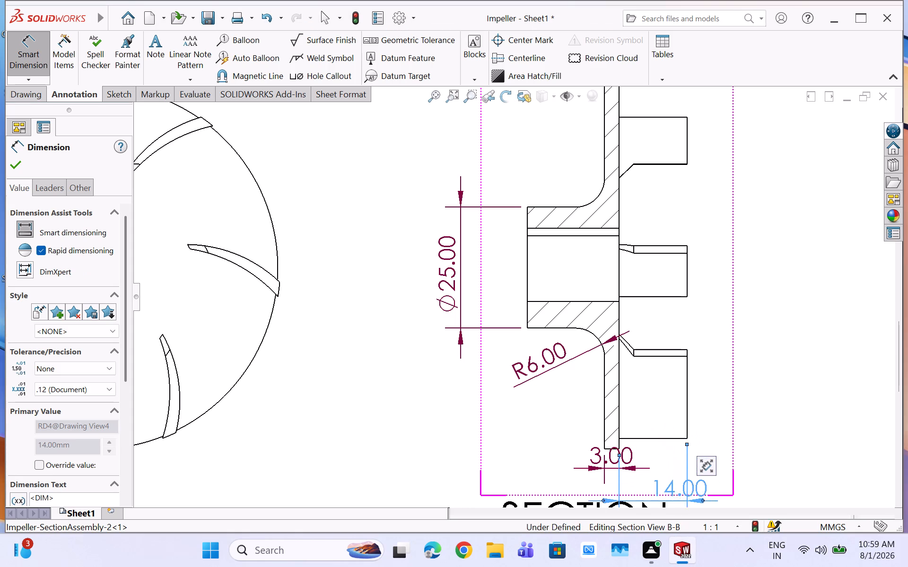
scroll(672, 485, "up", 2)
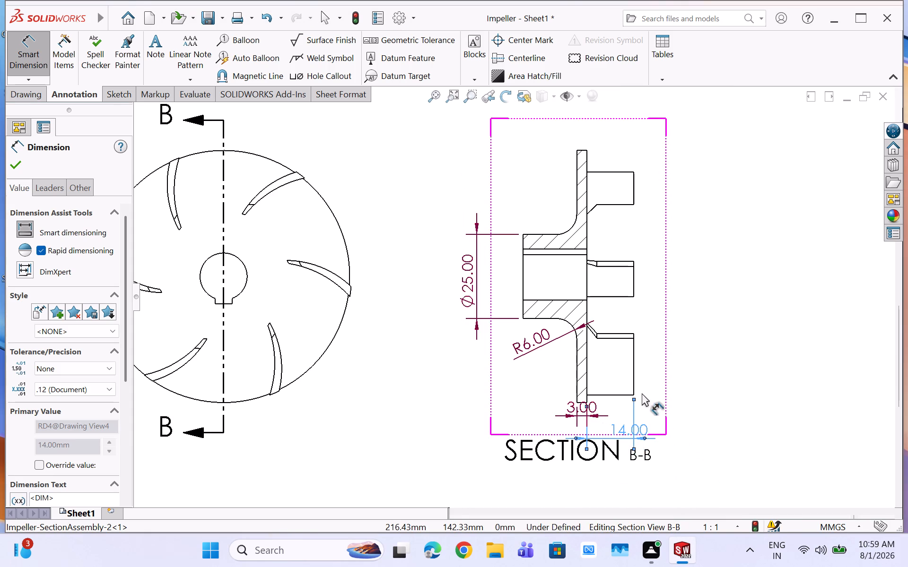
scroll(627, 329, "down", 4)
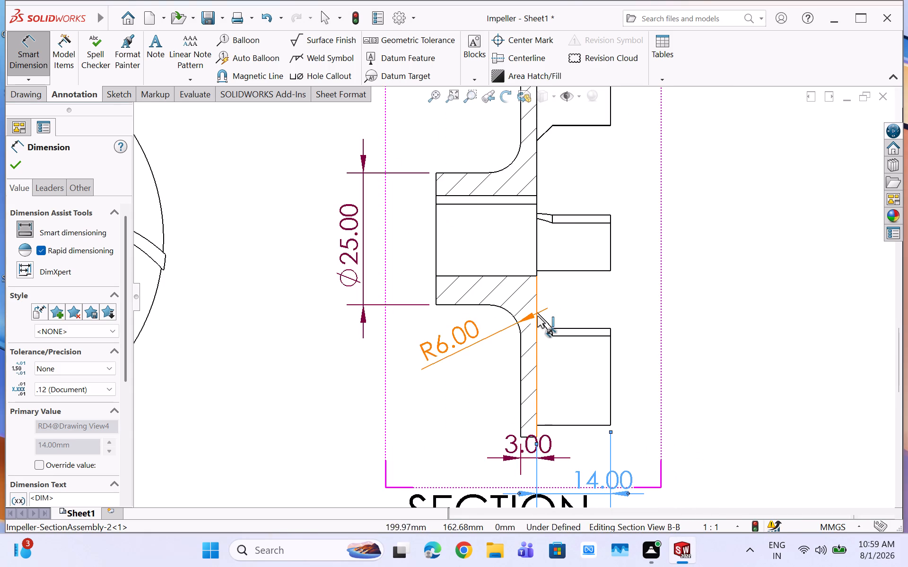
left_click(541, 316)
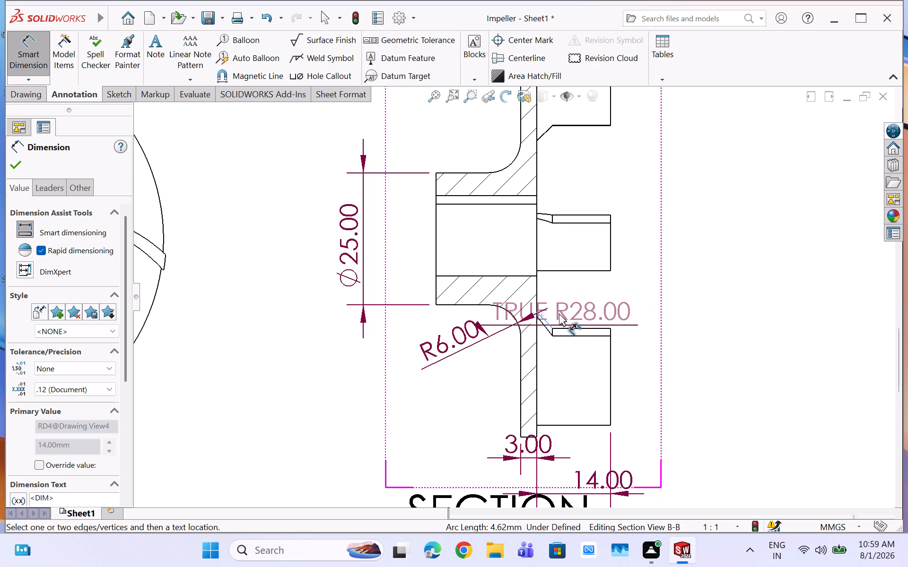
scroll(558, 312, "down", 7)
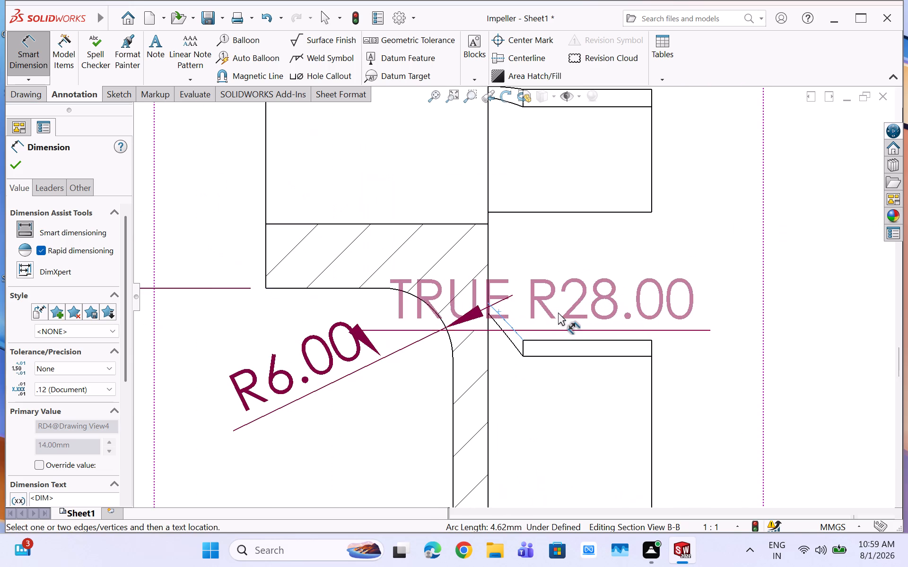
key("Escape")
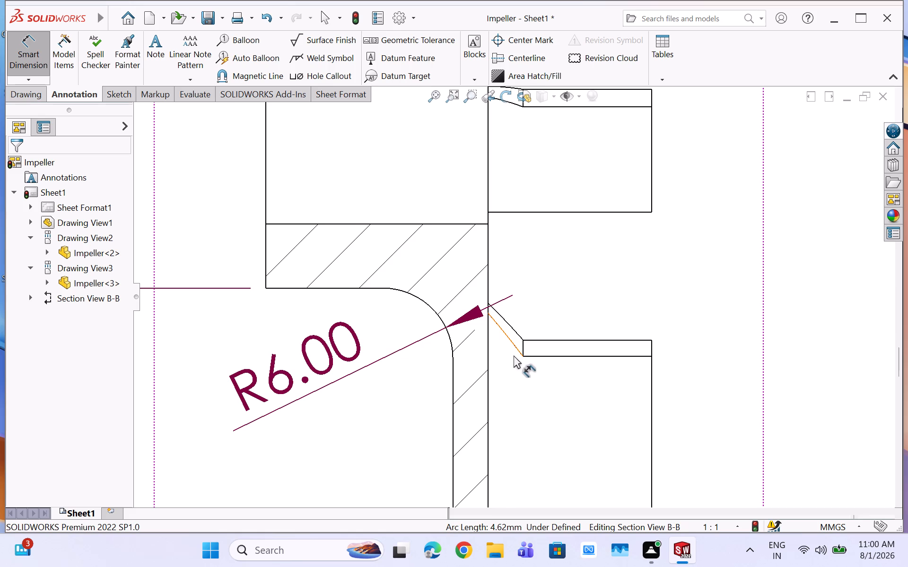
Dimension the hub's projection from its end face to the disc's hub-side face, placing it above the section view.
scroll(352, 217, "up", 2)
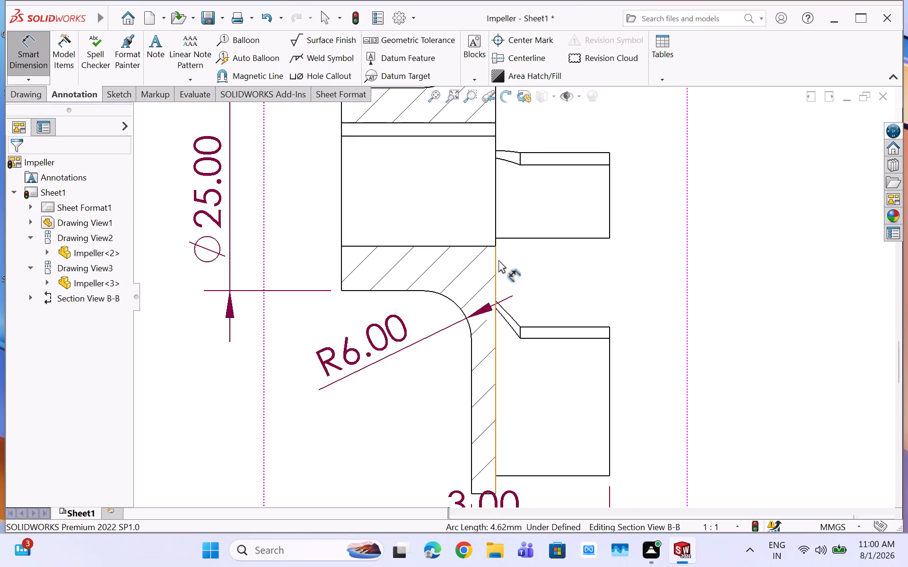
scroll(494, 237, "up", 5)
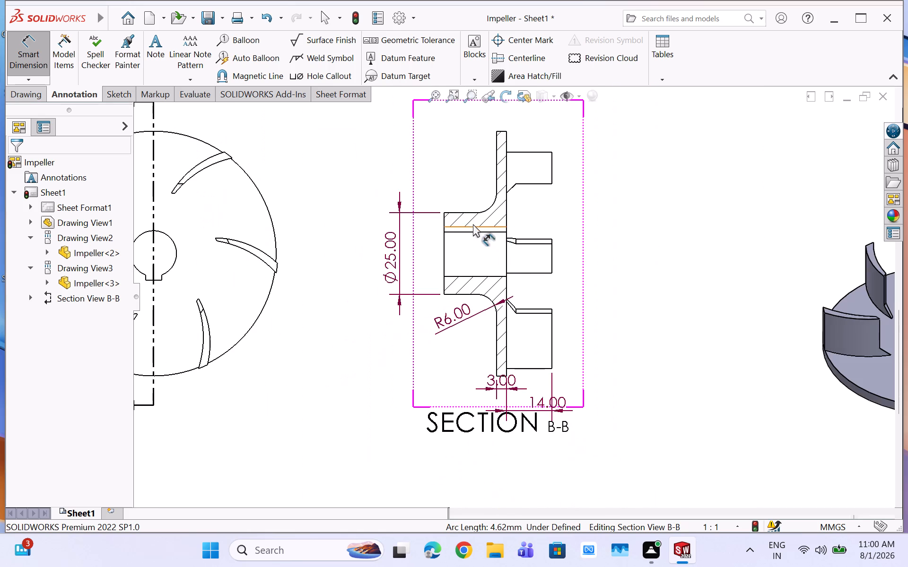
left_click(443, 225)
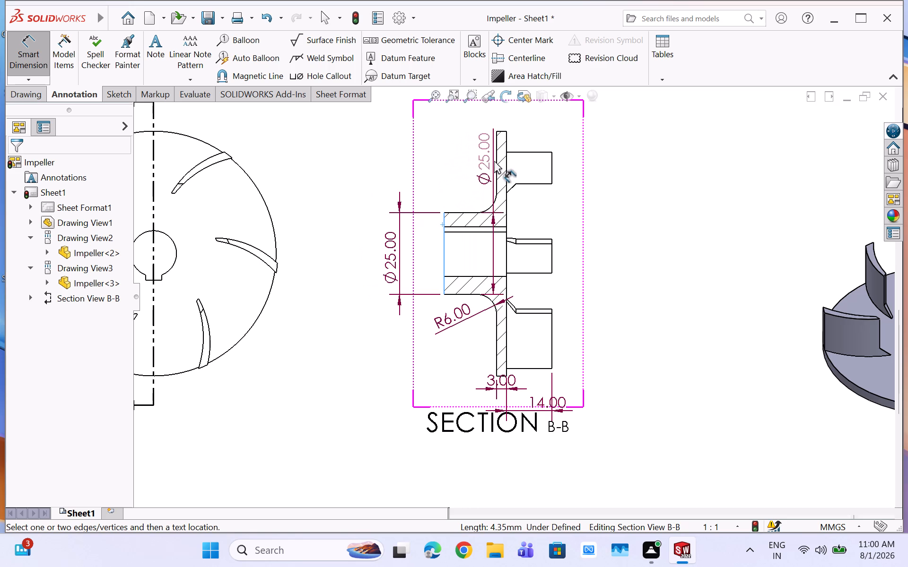
scroll(494, 161, "down", 7)
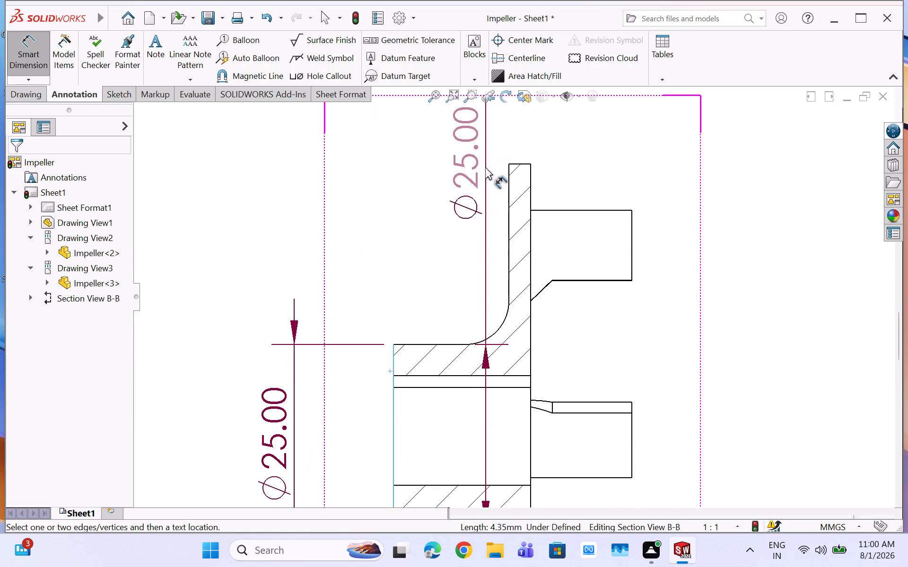
left_click(508, 189)
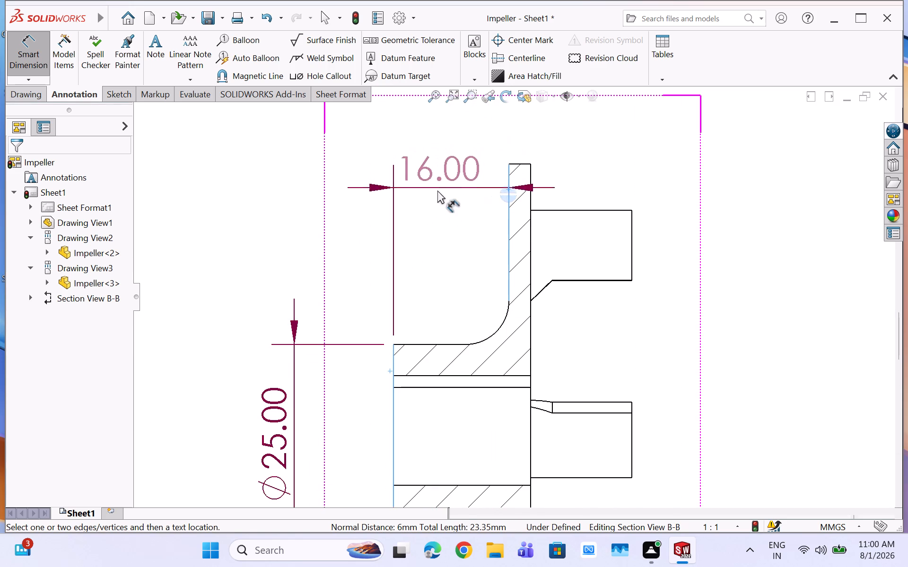
left_click(449, 138)
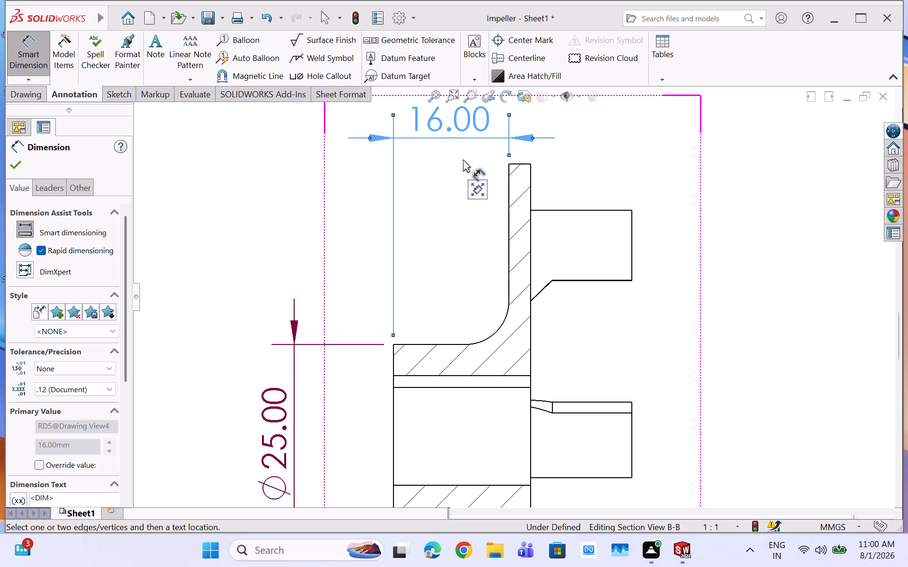
left_click(542, 288)
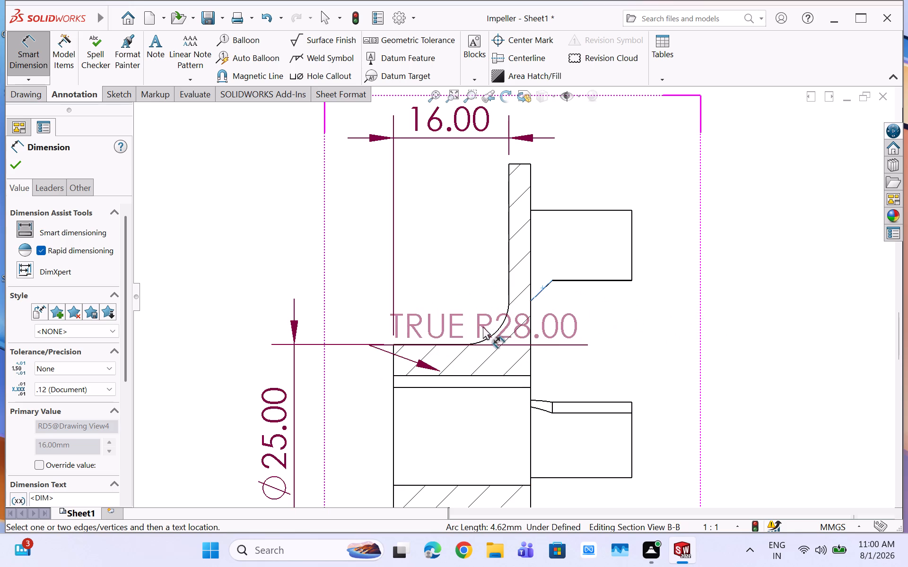
key("Escape")
Dimension the radii of one blade's concave edge and another blade's convex edge in the top view, placing both outside the disc.
scroll(619, 335, "up", 2)
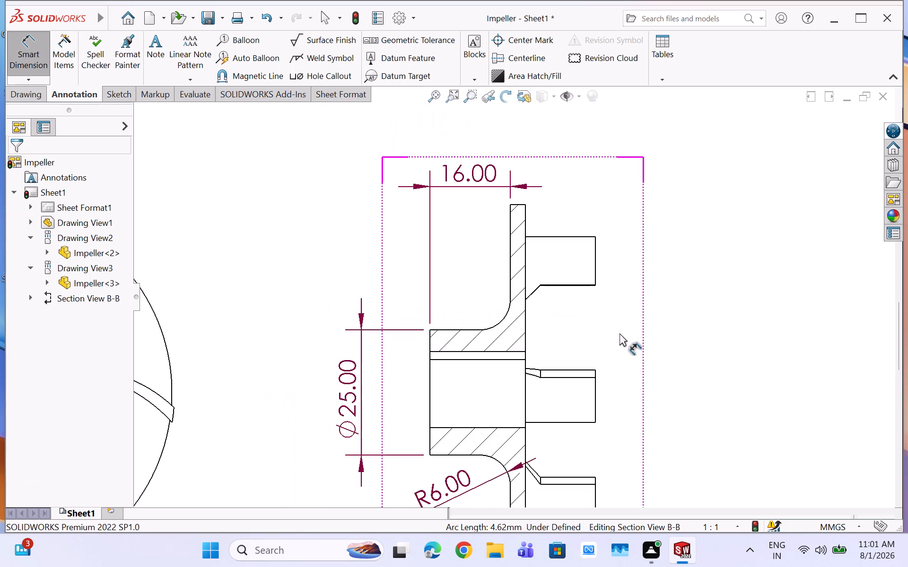
scroll(620, 333, "up", 4)
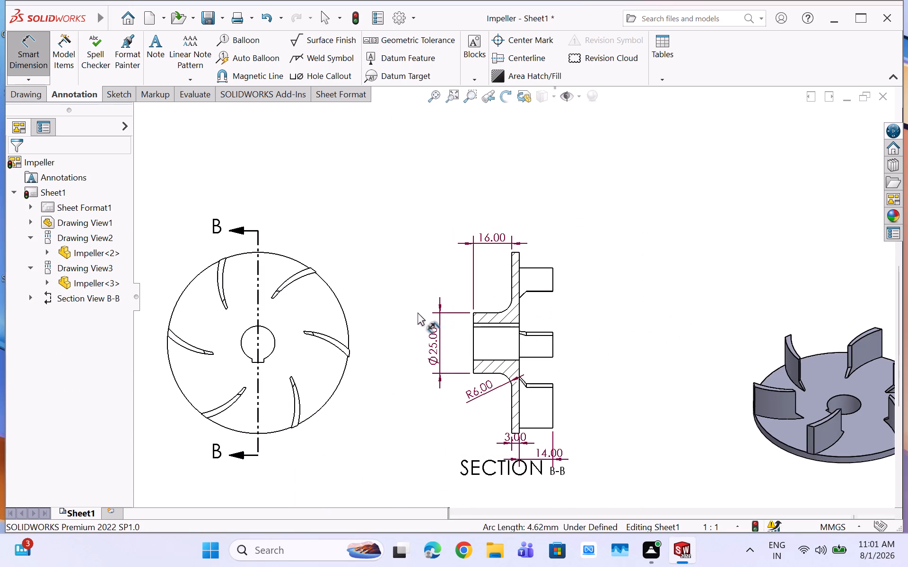
left_click(306, 277)
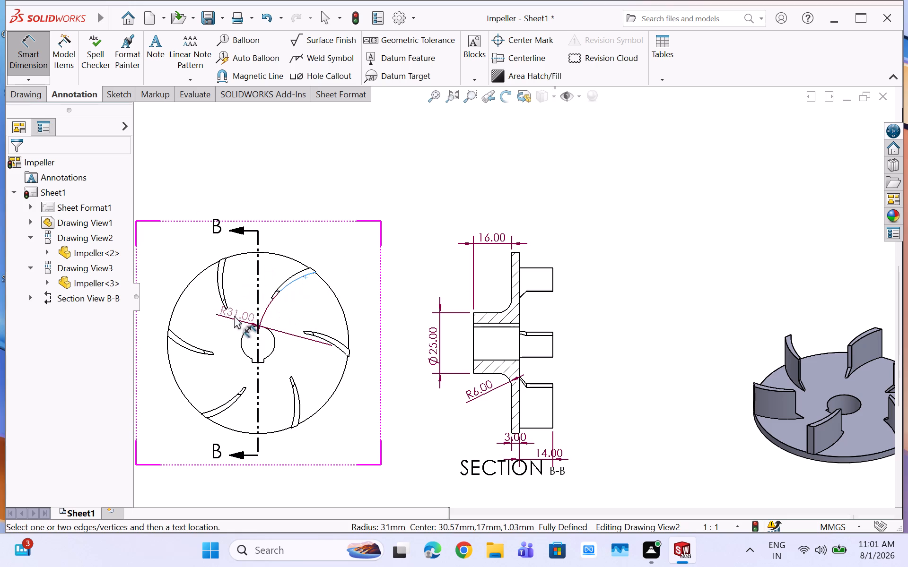
scroll(160, 292, "up", 1)
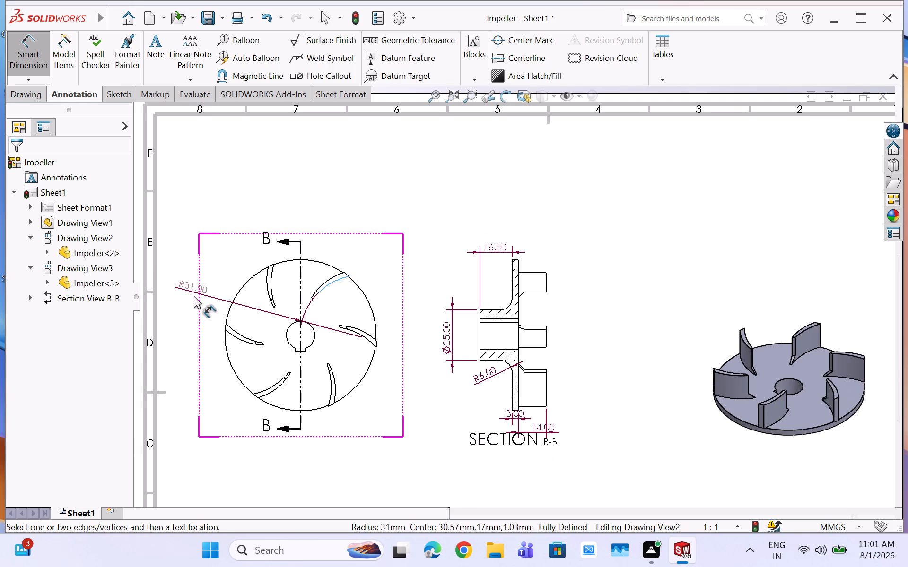
left_click(194, 296)
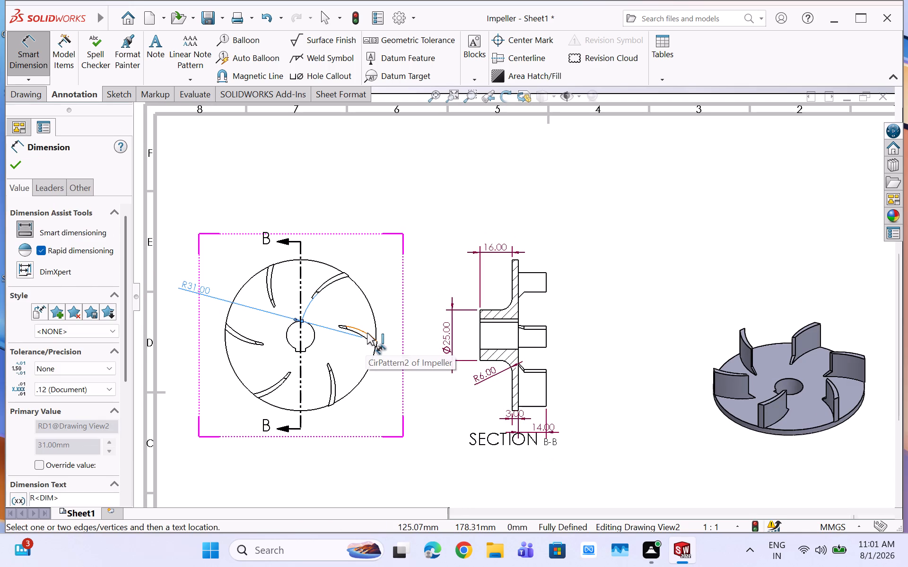
left_click(367, 333)
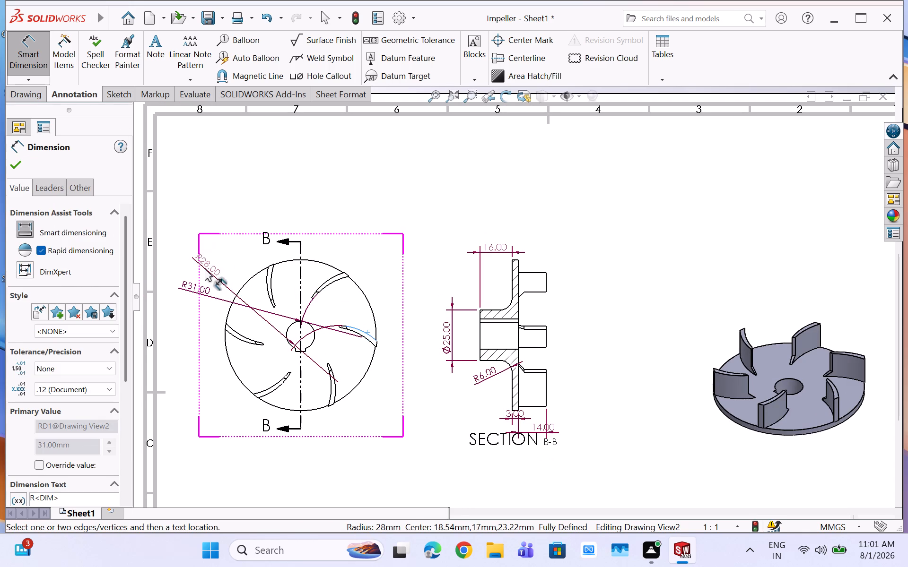
left_click(183, 311)
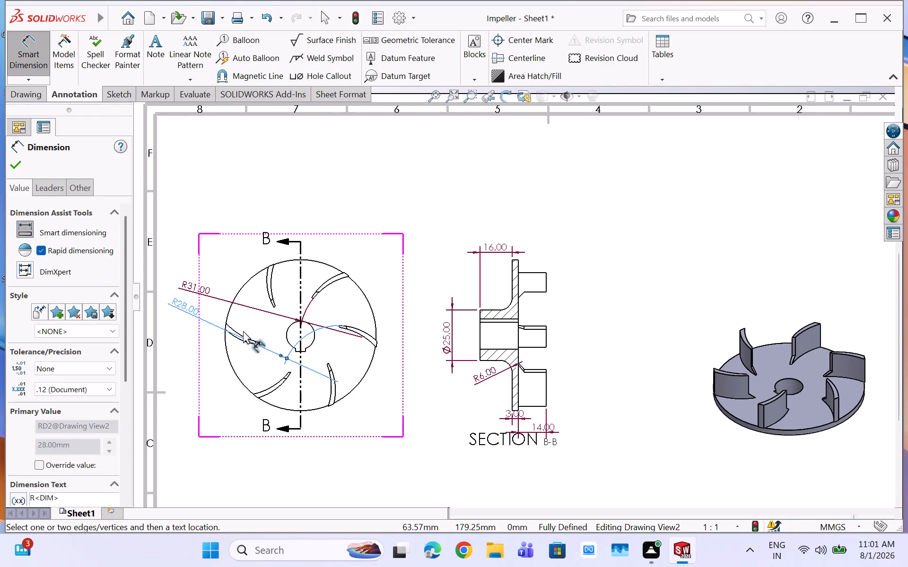
scroll(243, 329, "down", 3)
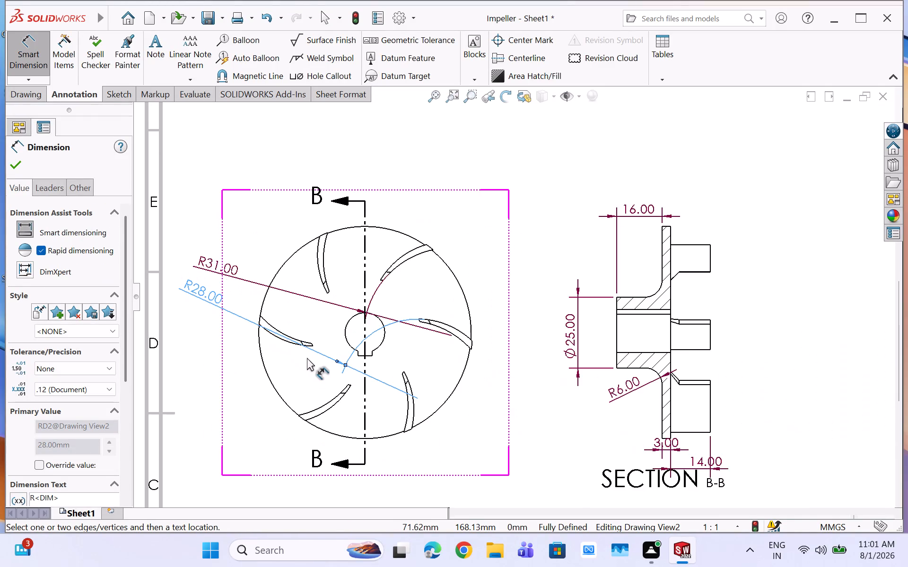
Undo the two blade edge radius dimensions in the top view.
scroll(307, 358, "down", 4)
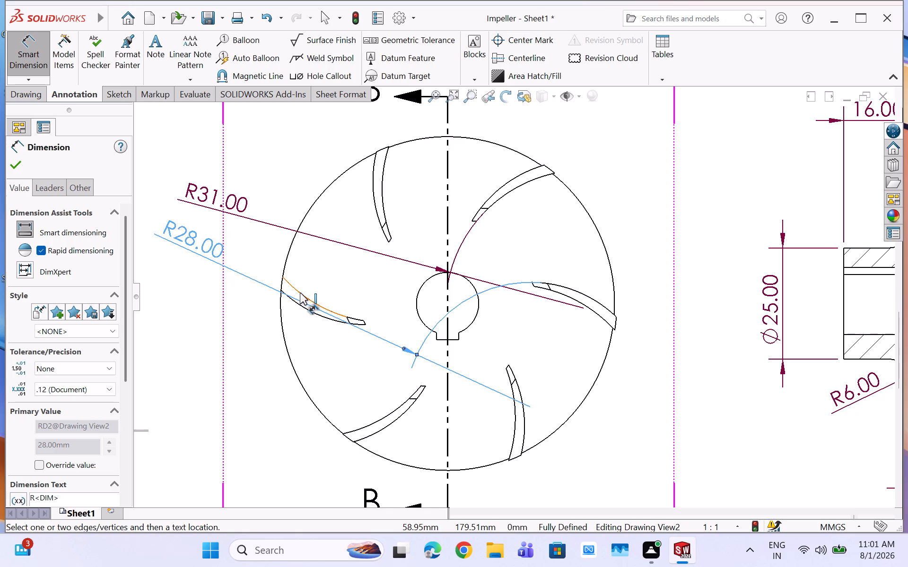
key("ctrl+z")
key("ctrl+z")
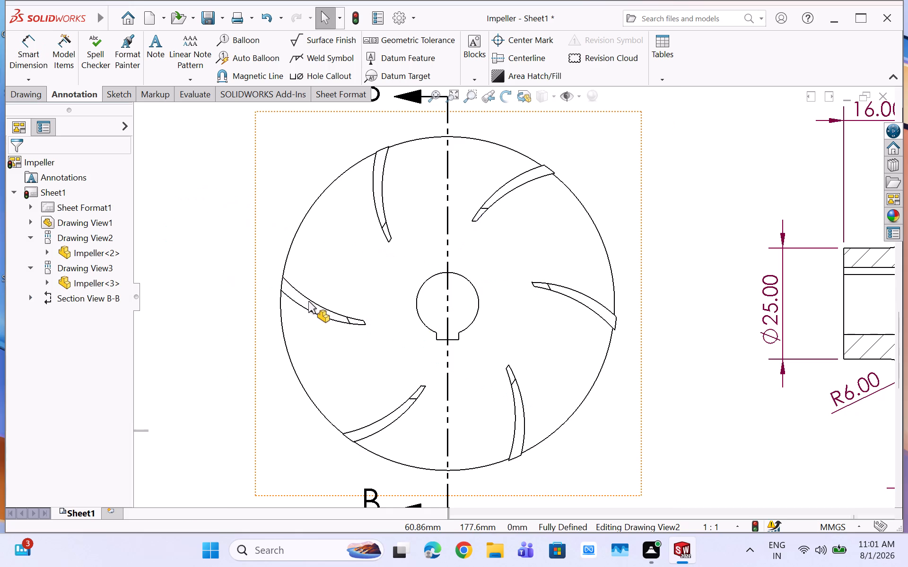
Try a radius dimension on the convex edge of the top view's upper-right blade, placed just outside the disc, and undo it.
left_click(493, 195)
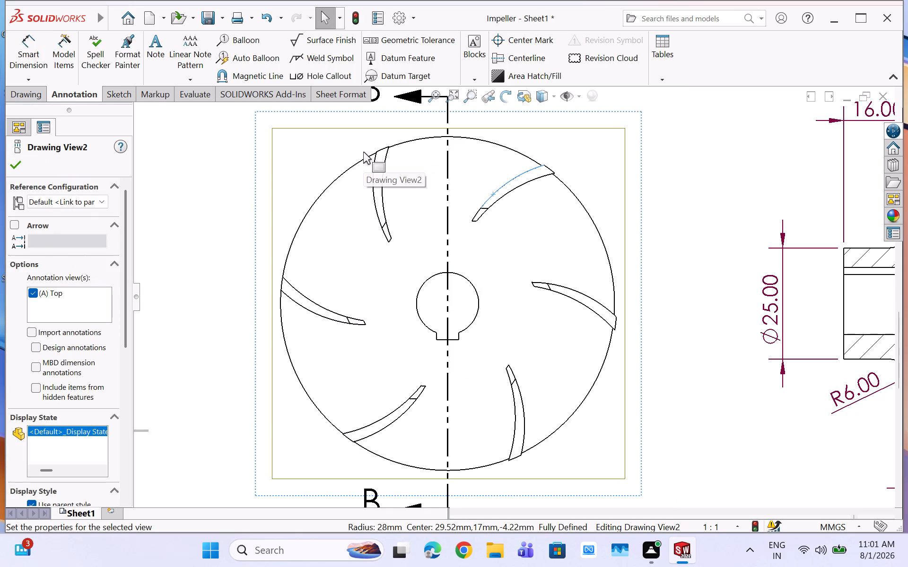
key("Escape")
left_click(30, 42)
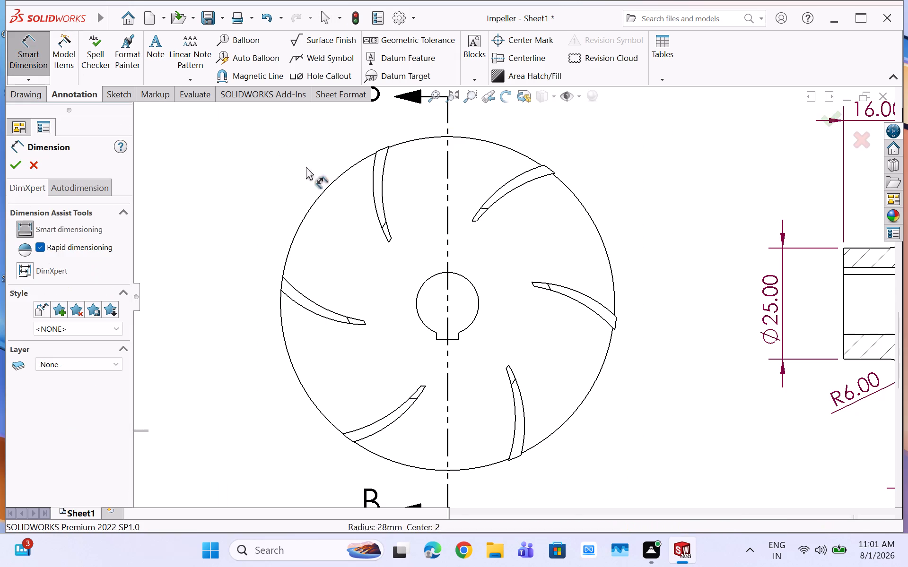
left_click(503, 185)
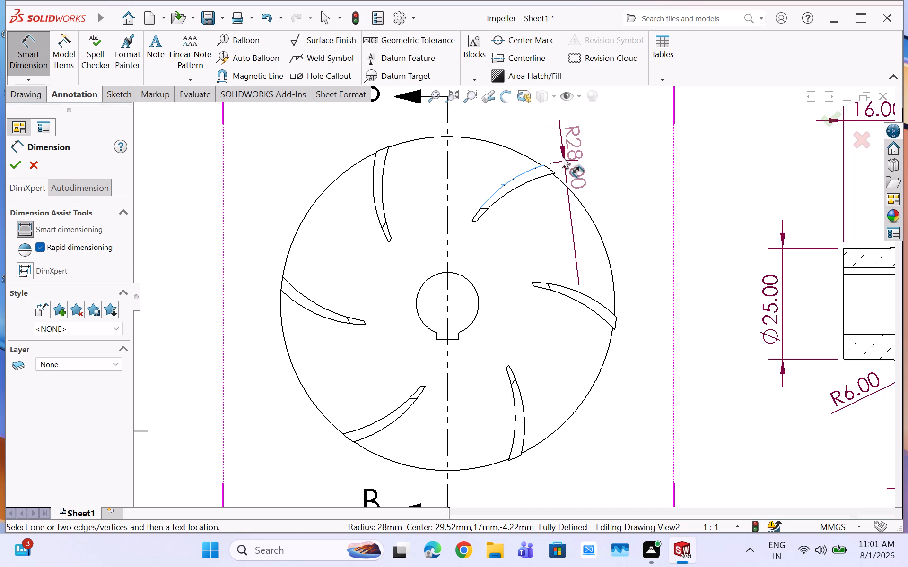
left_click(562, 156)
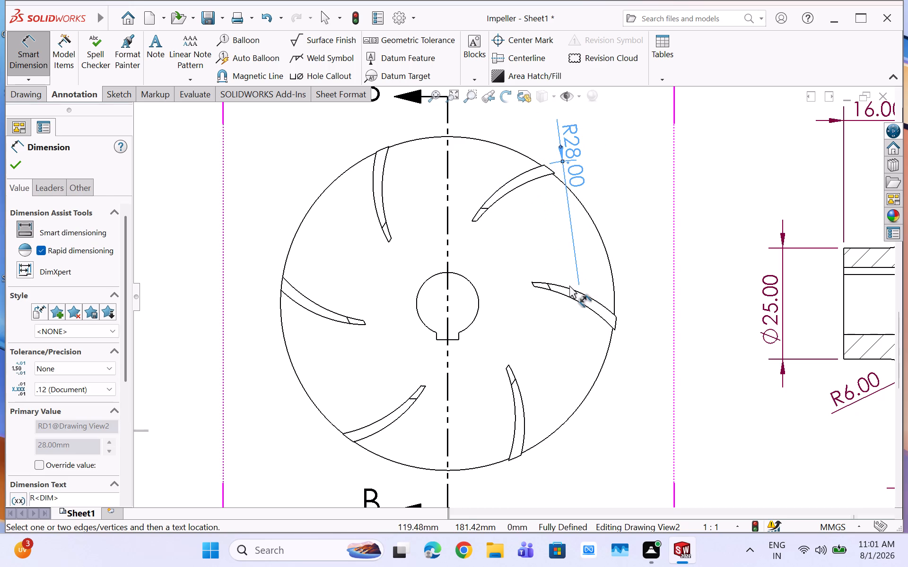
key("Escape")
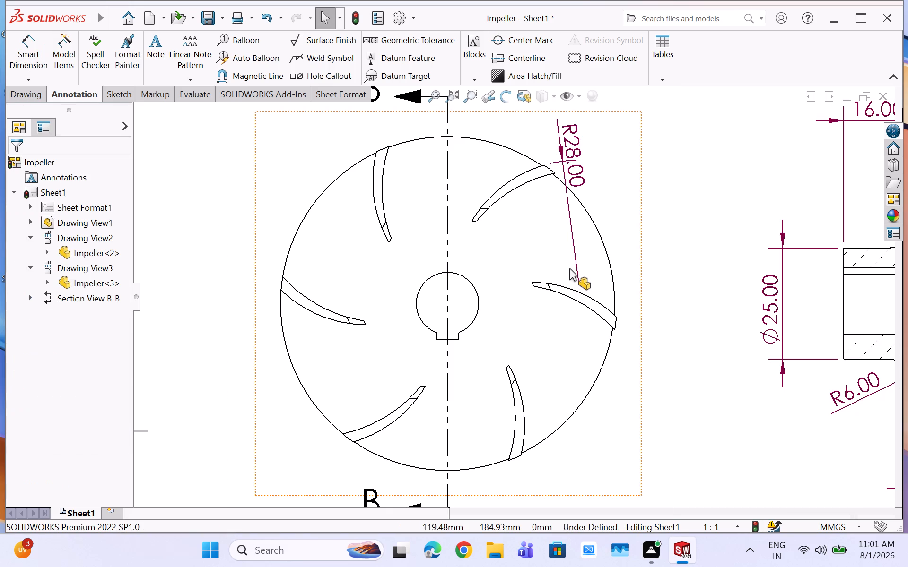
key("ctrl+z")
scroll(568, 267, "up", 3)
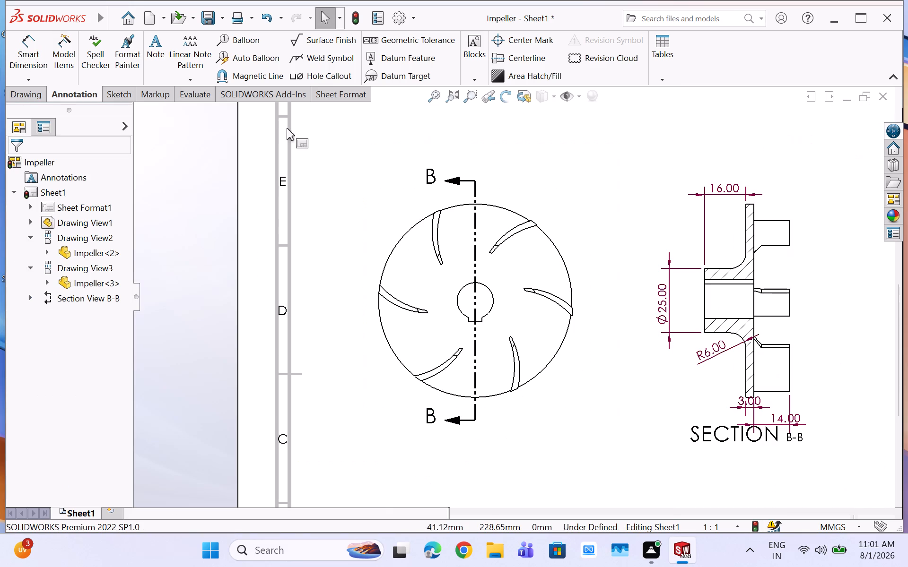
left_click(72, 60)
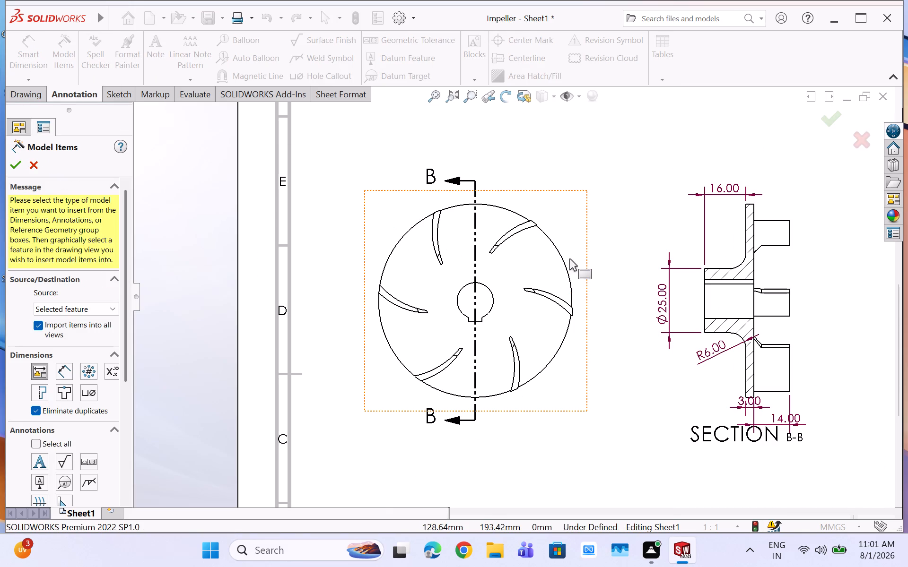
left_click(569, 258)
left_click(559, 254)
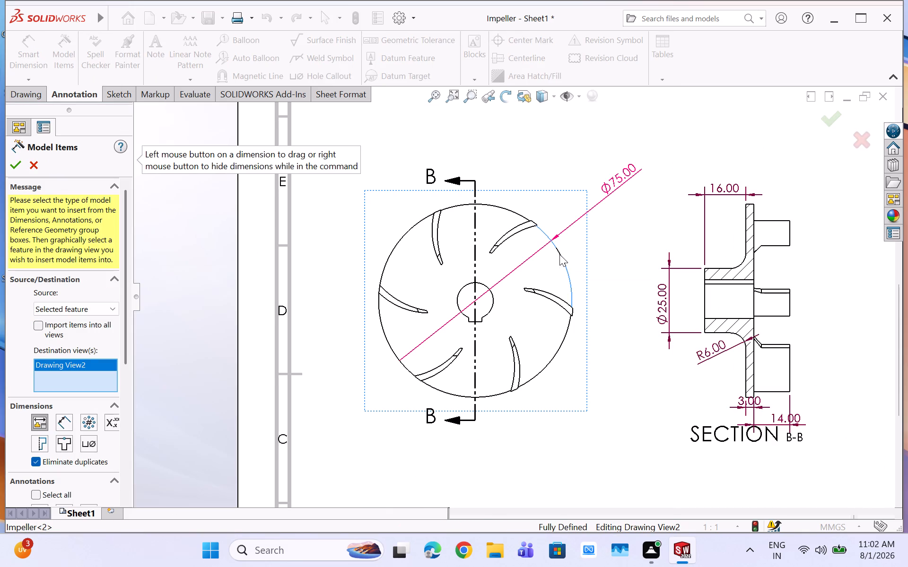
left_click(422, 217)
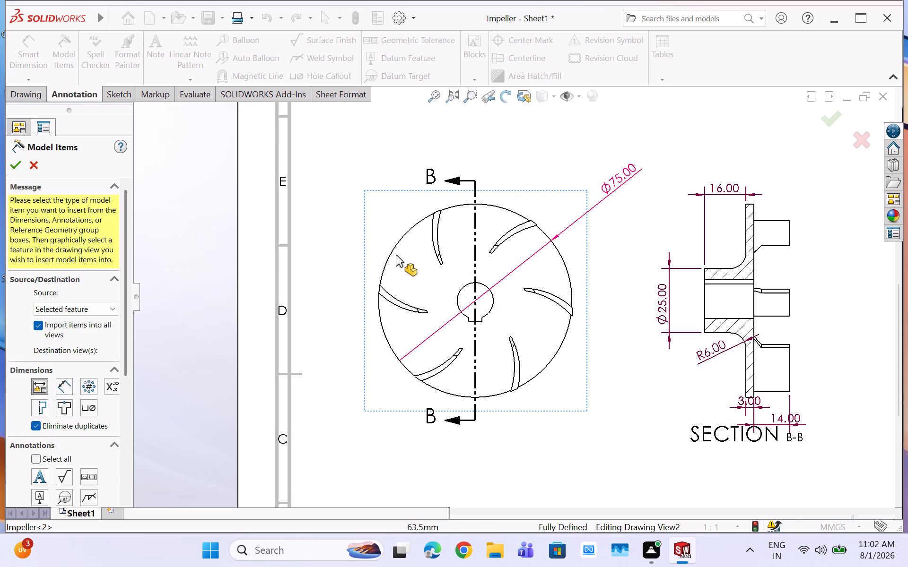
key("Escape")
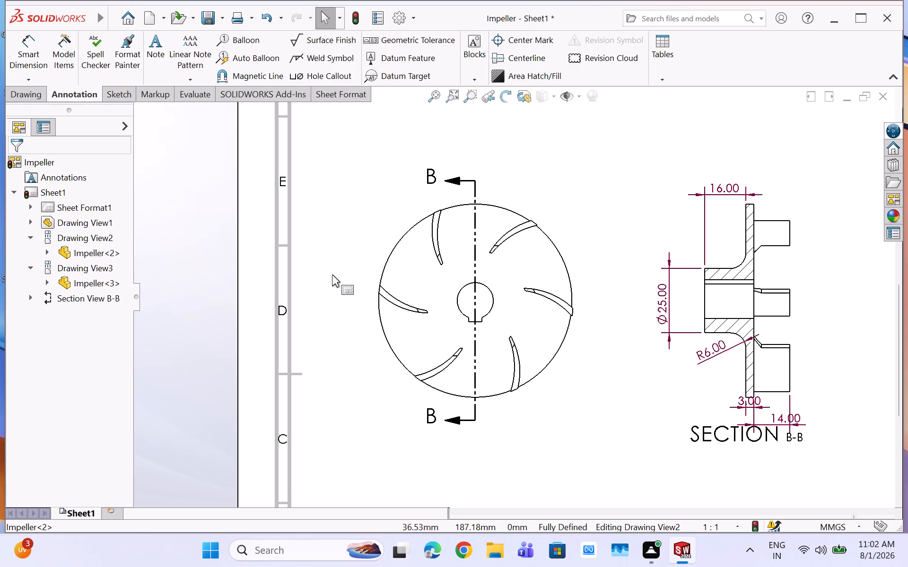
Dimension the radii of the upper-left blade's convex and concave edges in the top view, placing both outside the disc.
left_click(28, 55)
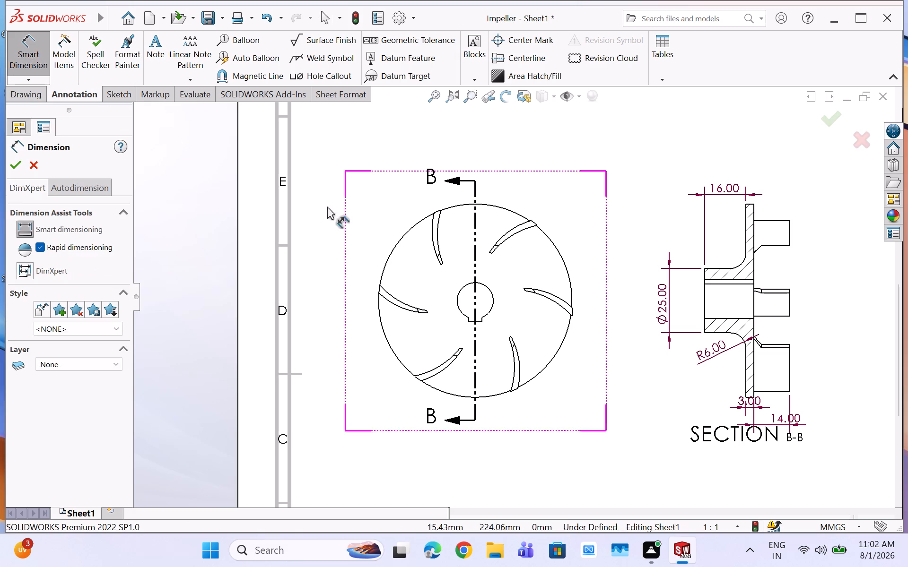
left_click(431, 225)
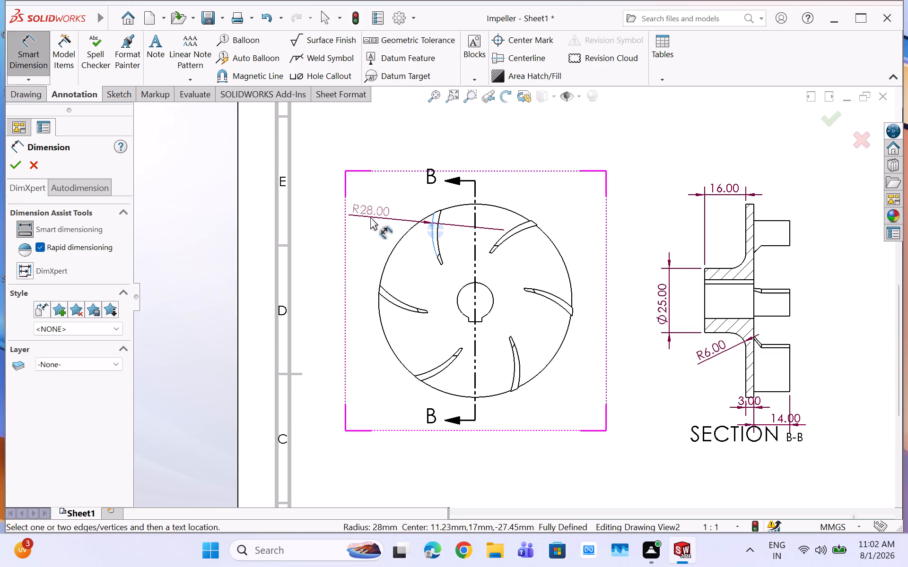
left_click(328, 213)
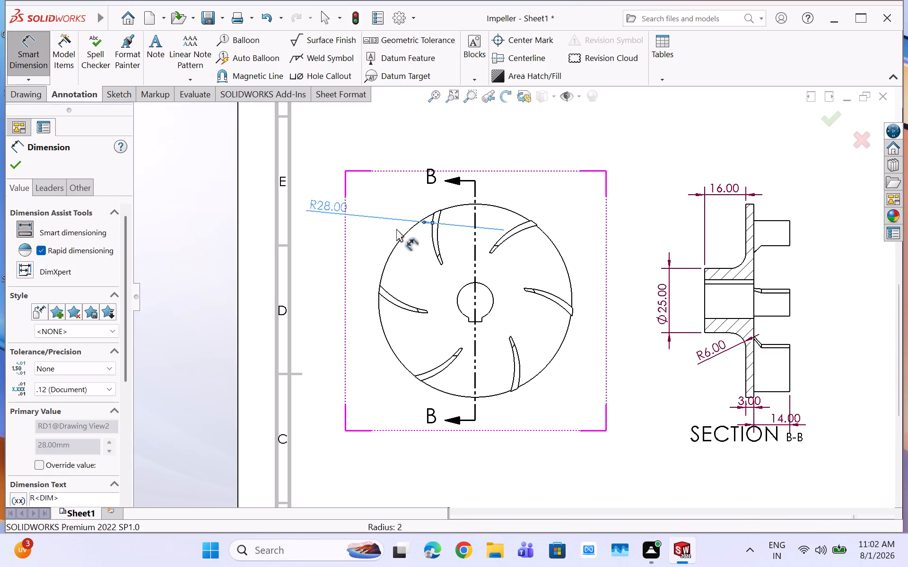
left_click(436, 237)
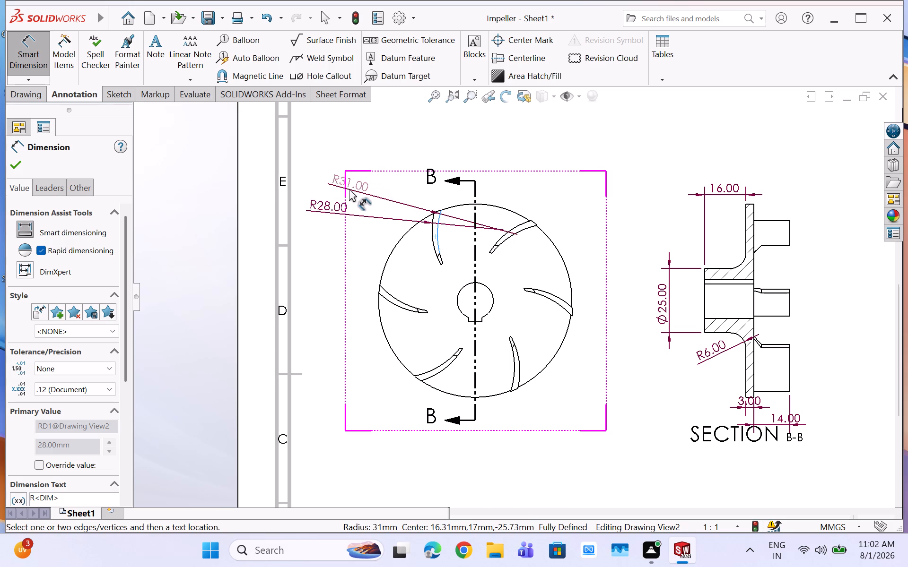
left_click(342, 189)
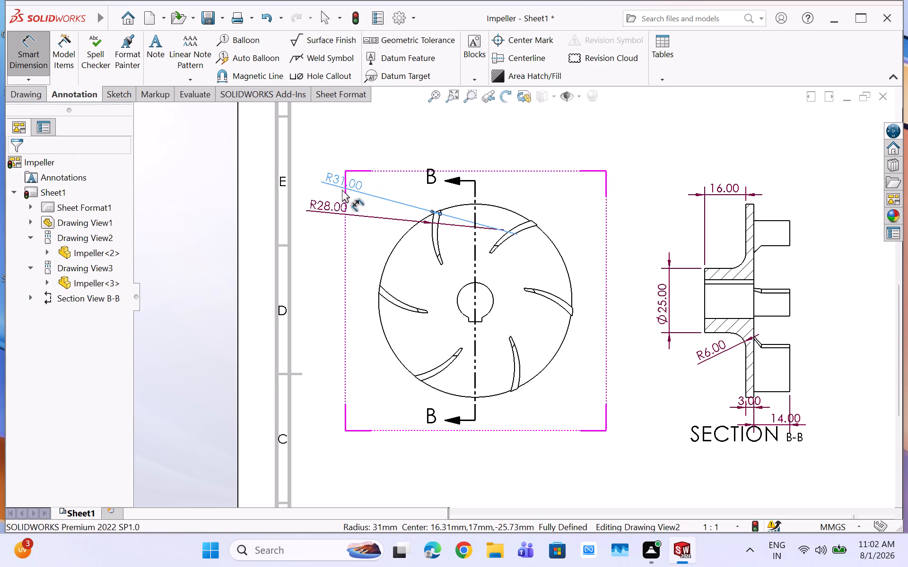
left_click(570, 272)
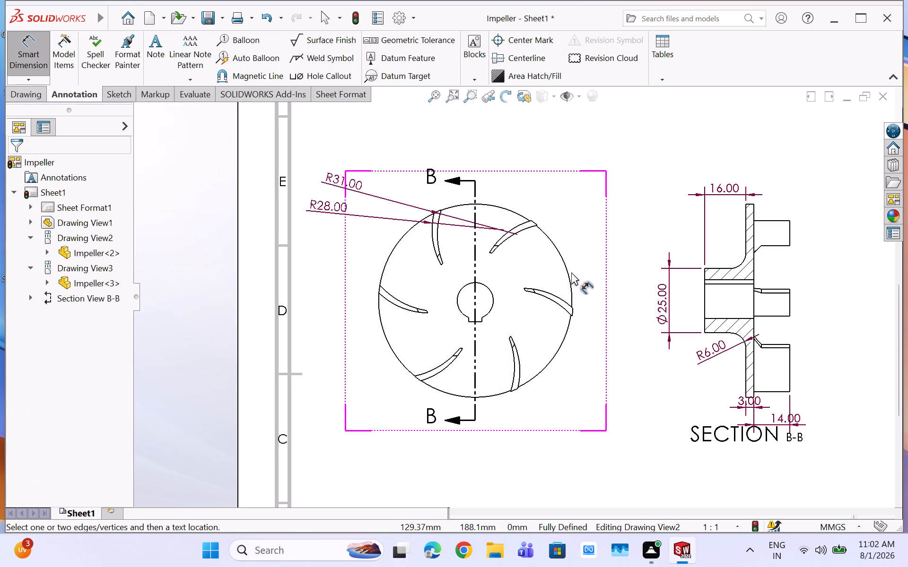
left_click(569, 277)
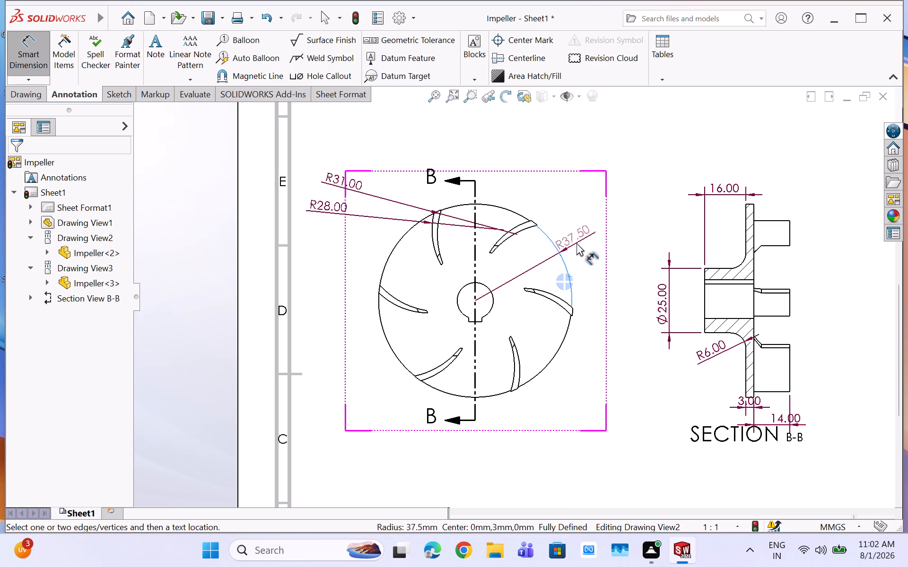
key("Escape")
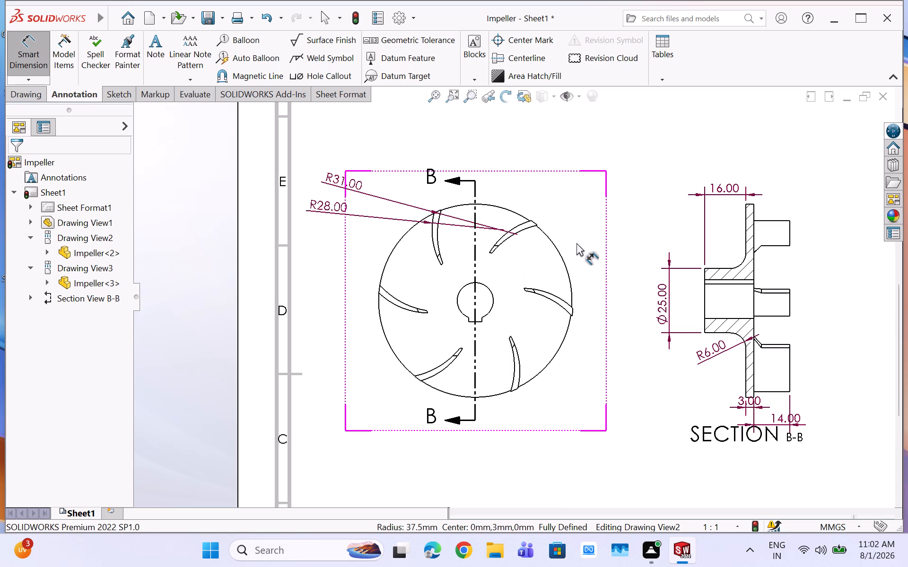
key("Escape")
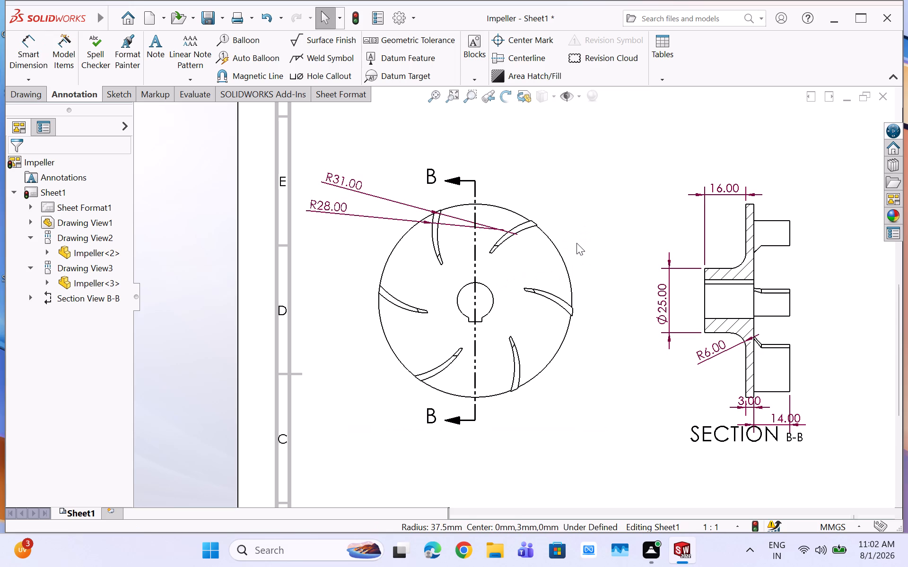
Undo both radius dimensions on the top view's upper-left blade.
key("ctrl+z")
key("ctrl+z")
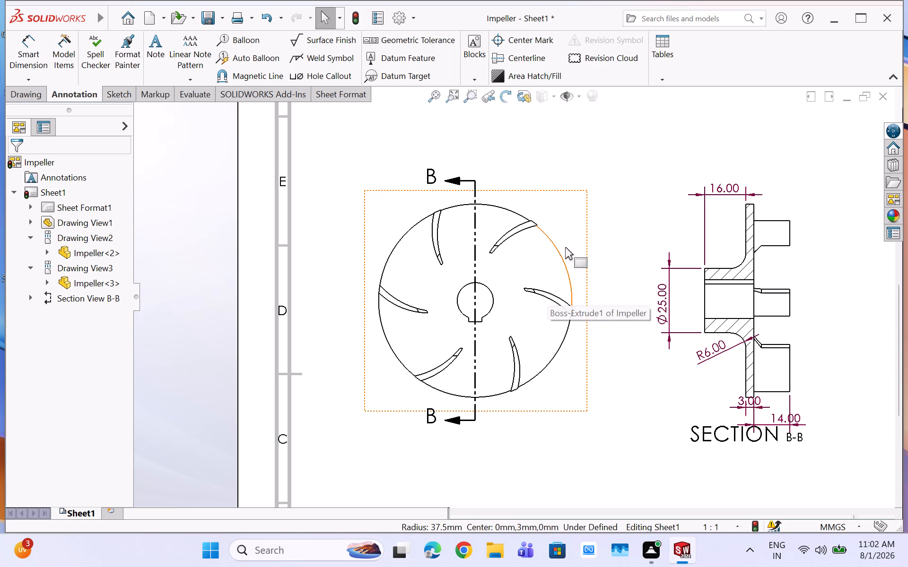
Rotate the top view to a drawing view angle of 180 degrees, with its dependent views updating to the new orientation.
right_click(565, 207)
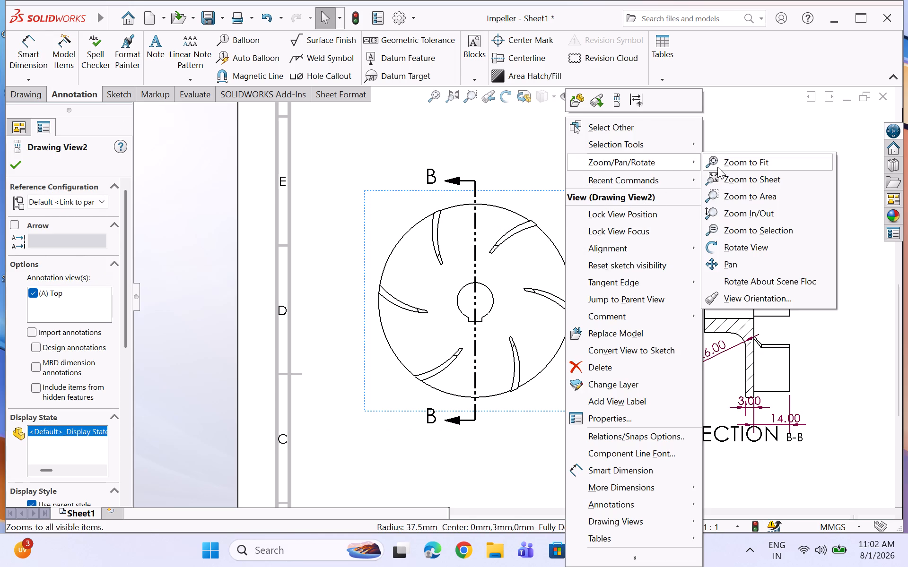
left_click(747, 249)
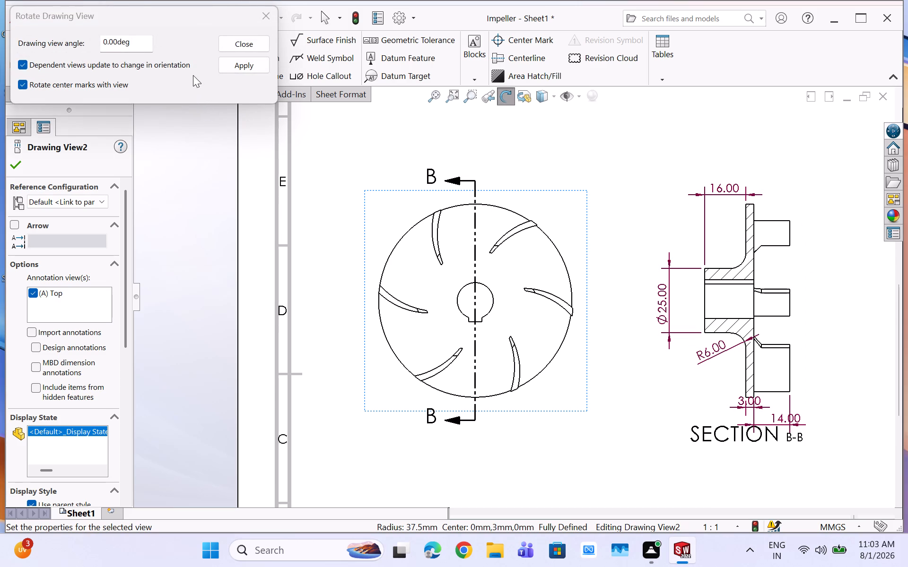
left_click(133, 44)
left_click(134, 41)
key("BackSpace")
key("BackSpace")
key("BackSpace")
key("BackSpace")
key("BackSpace")
key("BackSpace")
key("BackSpace")
key("BackSpace")
key("BackSpace")
key("BackSpace")
key("BackSpace")
key("BackSpace")
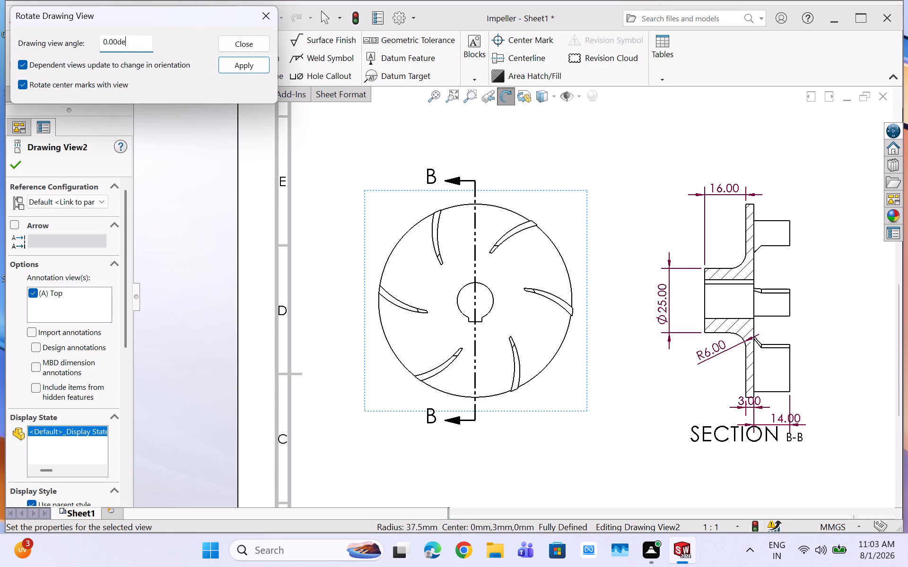
key("1")
type("80")
key("Return")
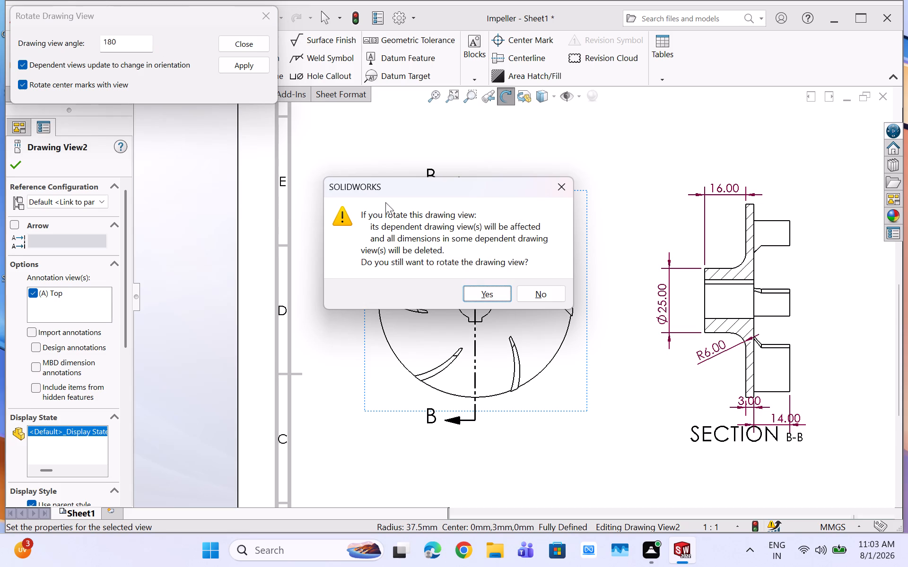
left_click(488, 290)
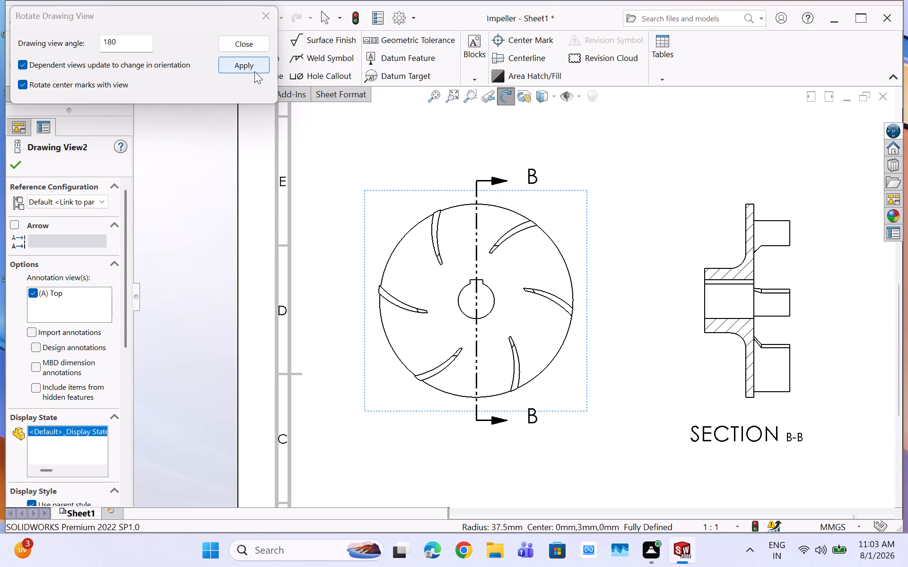
left_click(254, 71)
left_click(486, 292)
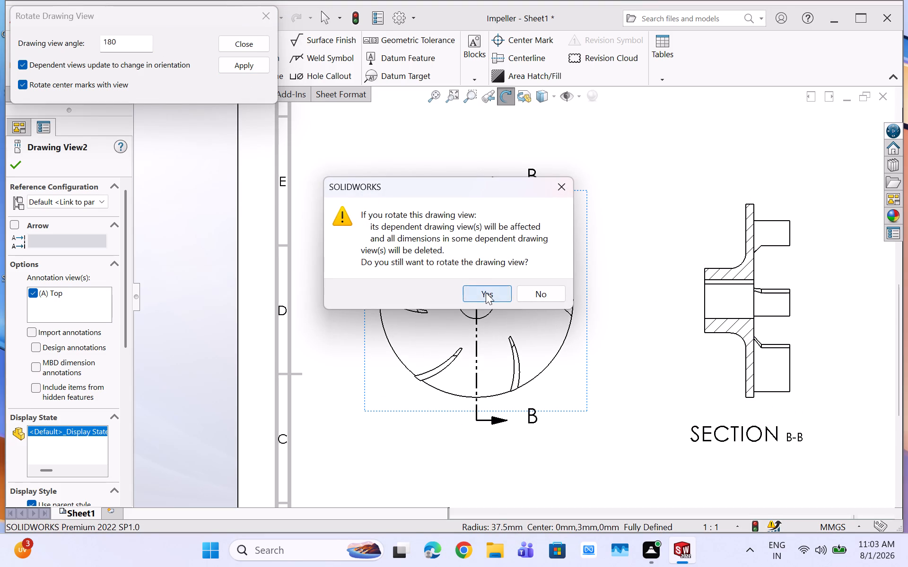
left_click(266, 15)
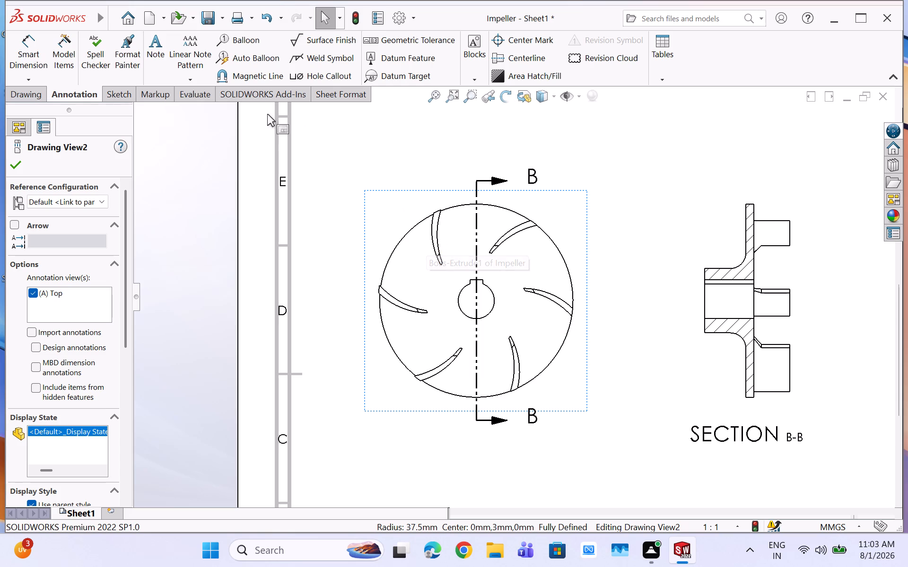
left_click(22, 164)
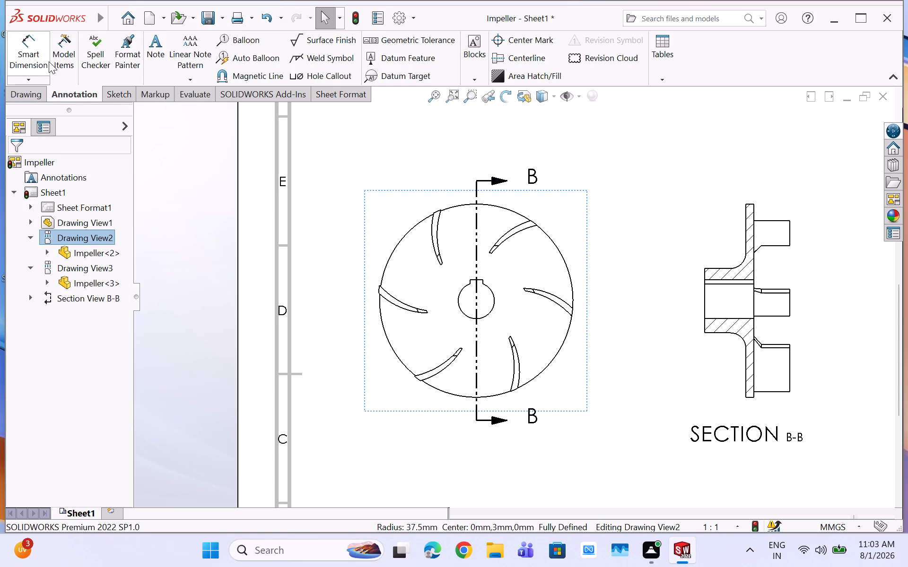
Dimension the radii of the convex and concave edges of the top view's upper-left blade, placing both outside the disc.
left_click(34, 47)
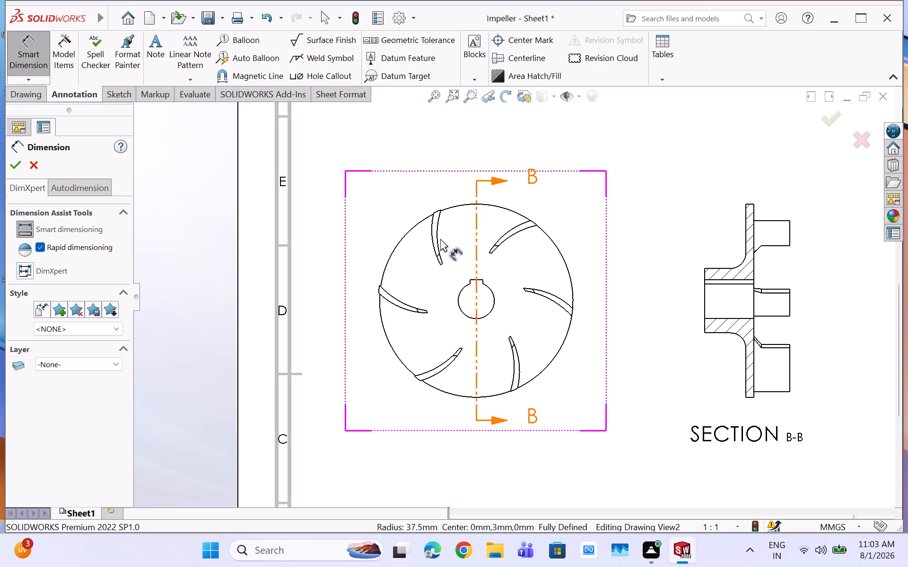
left_click(430, 226)
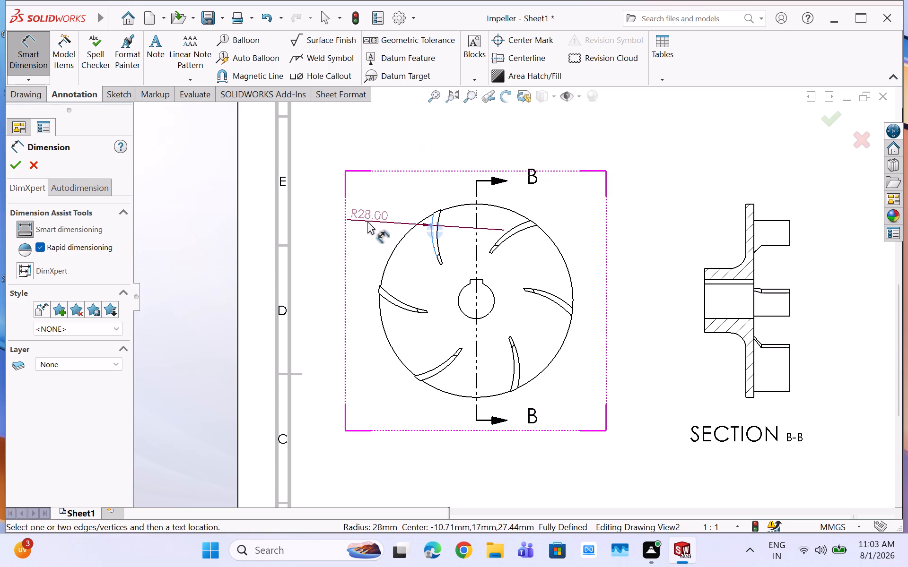
left_click(335, 208)
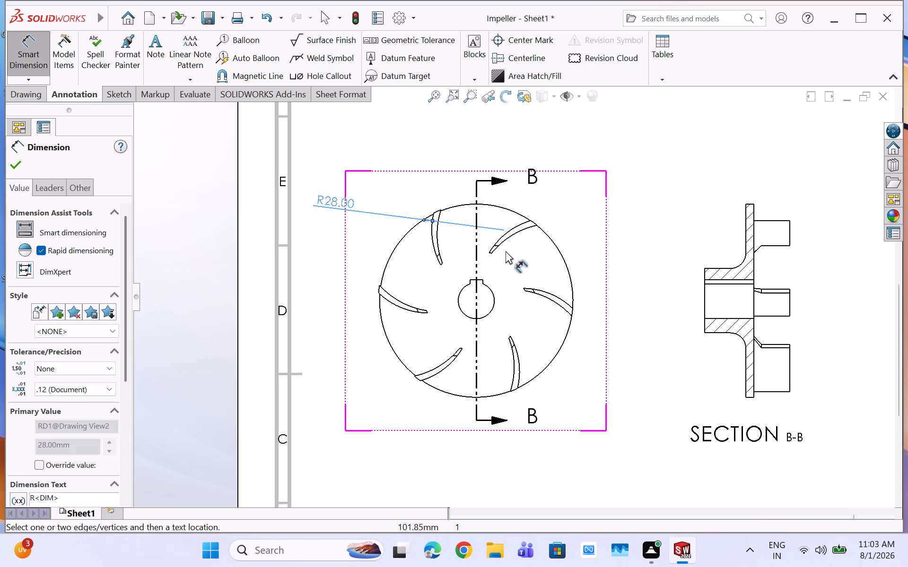
left_click(436, 236)
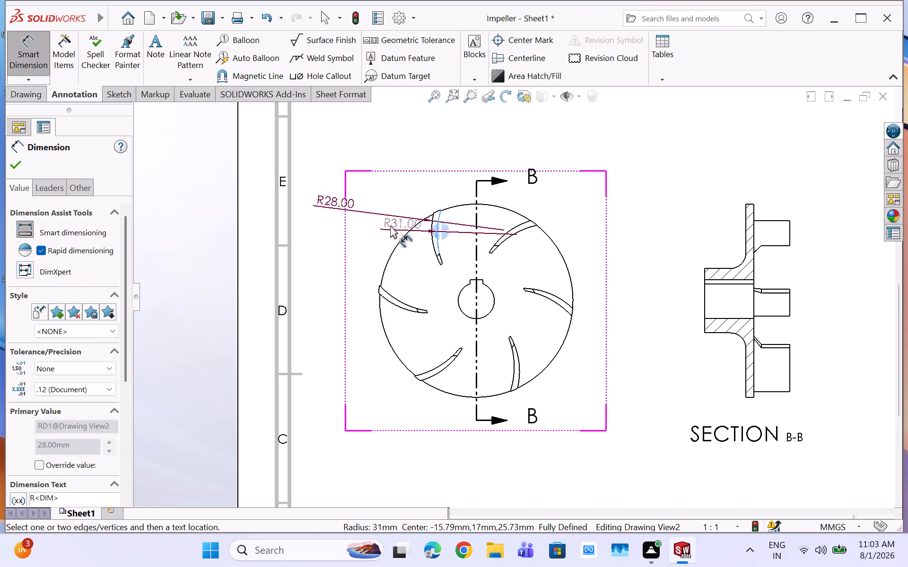
left_click(315, 223)
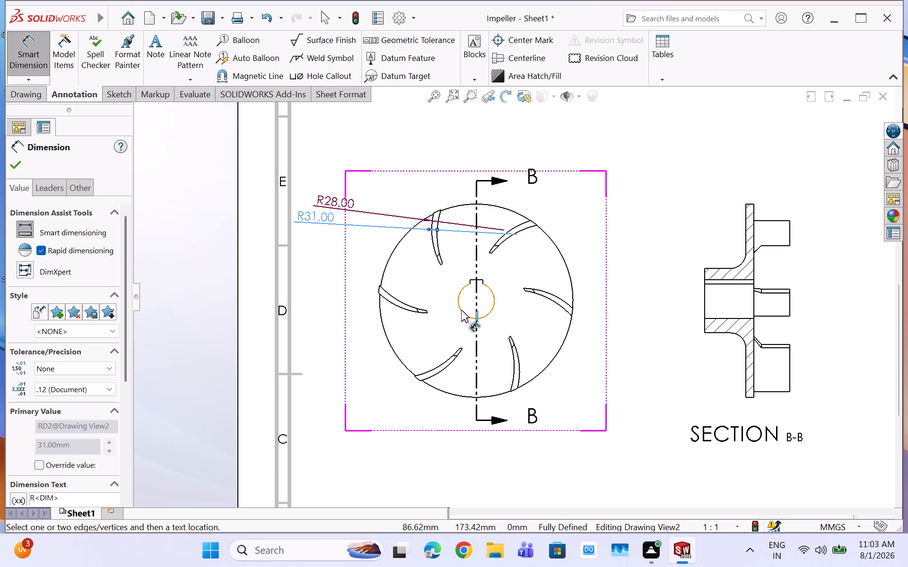
Dimension the disc's outer radius in the top view, placing the value outside the disc on its upper-right side.
left_click(566, 264)
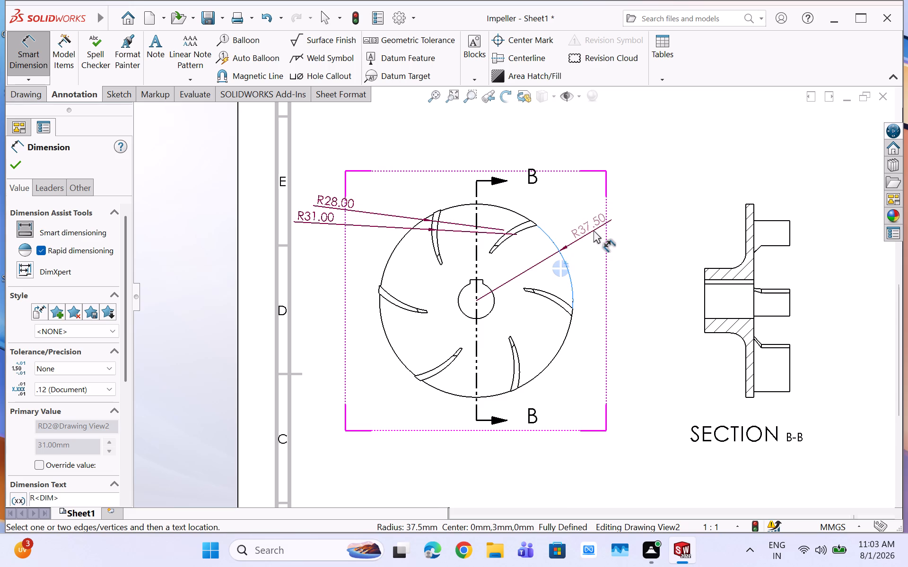
left_click(594, 230)
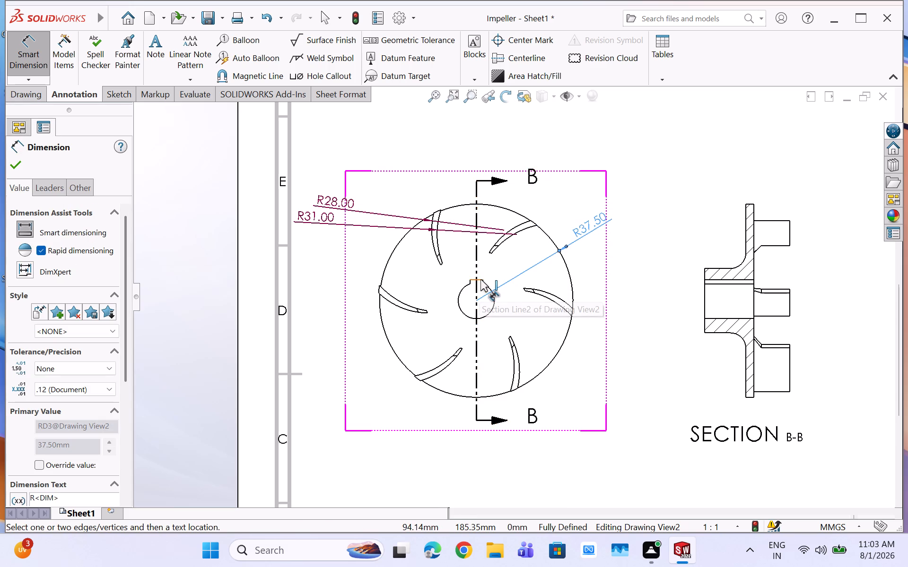
Dimension the keyway's width in the top view, placing the value above the disc.
scroll(480, 279, "down", 7)
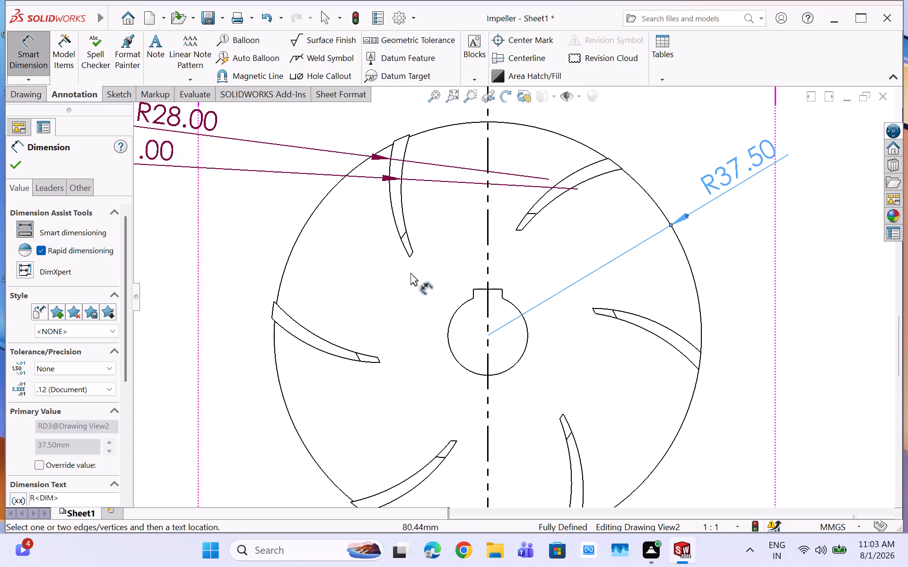
left_click(497, 288)
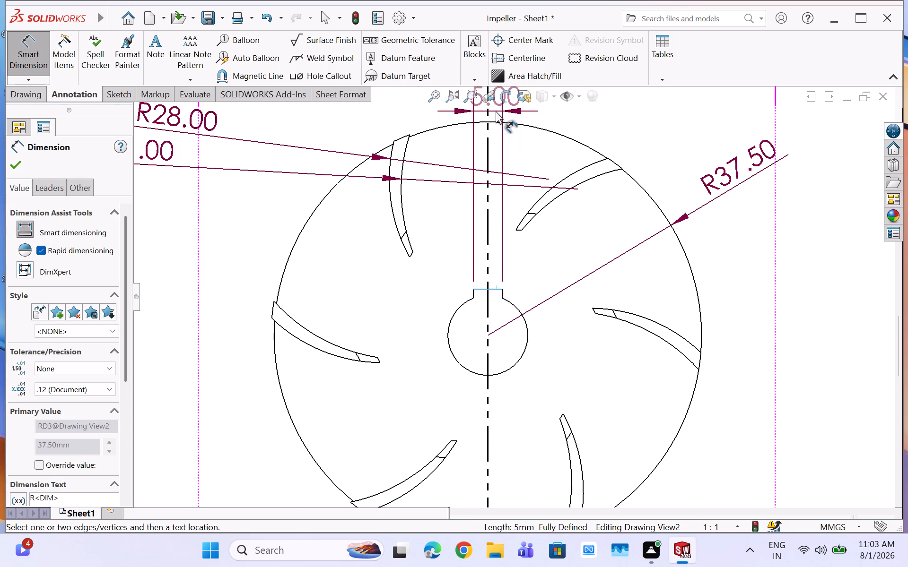
scroll(494, 105, "up", 2)
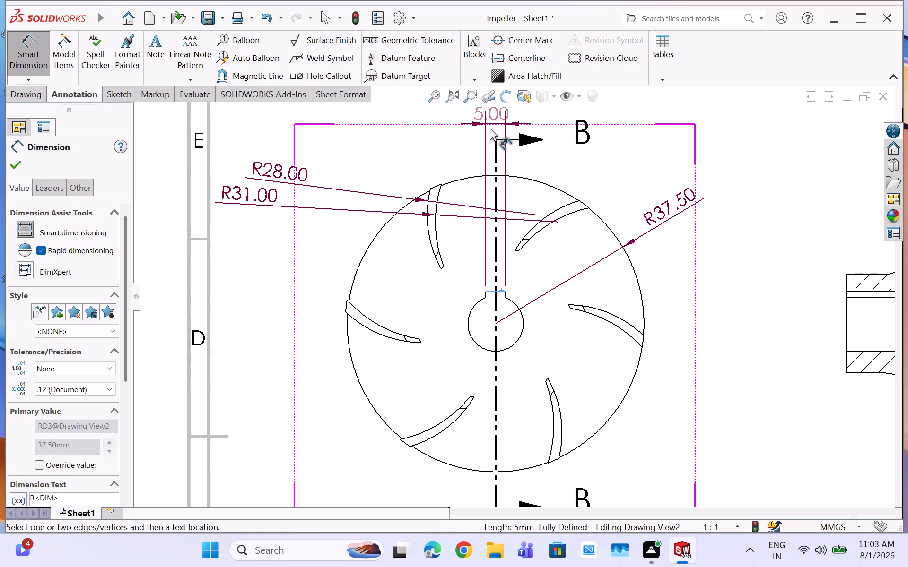
left_click(490, 128)
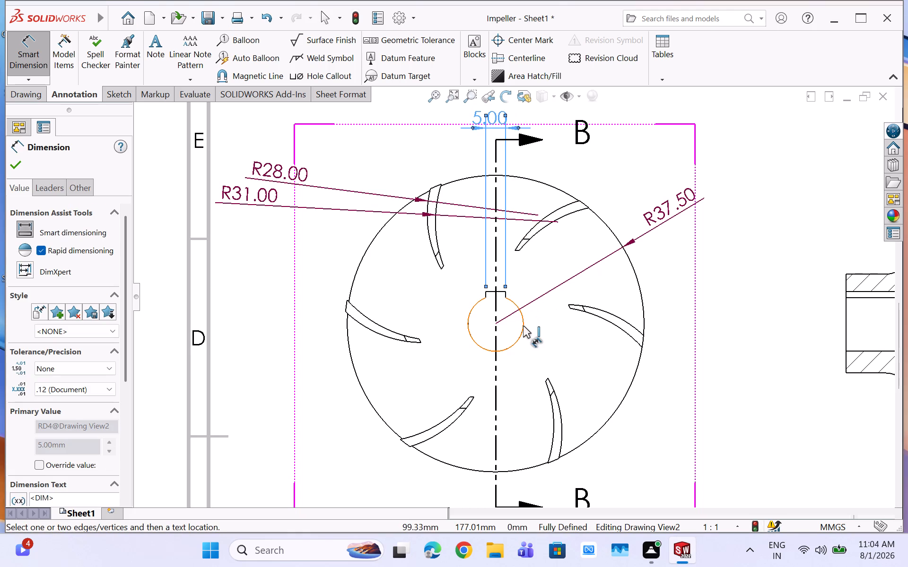
Dimension the centre bore's radius in the top view, placing the value just outside the disc's right side.
left_click(523, 326)
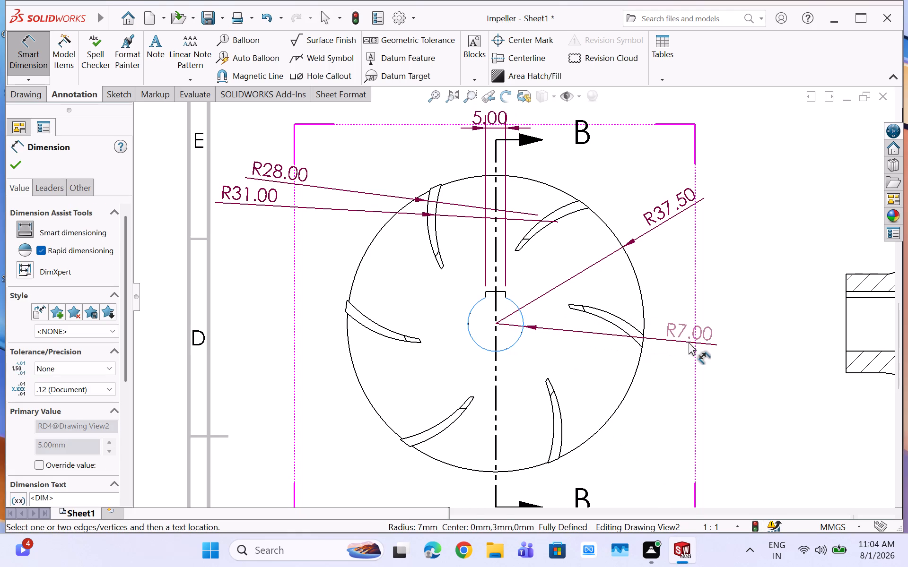
left_click(693, 342)
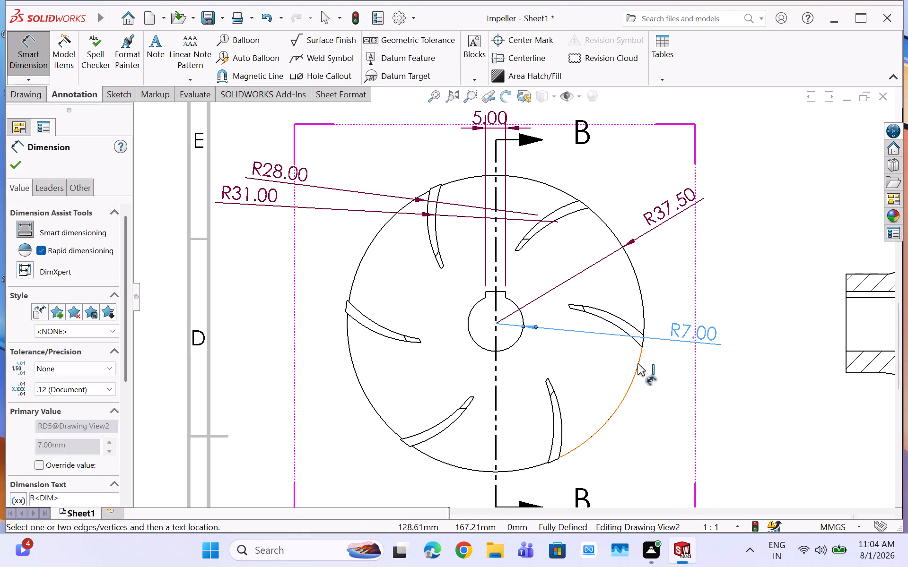
Dimension the vertical distance from the keyway's top edge to the bore centre, placing it outside the disc's right side.
left_click(500, 289)
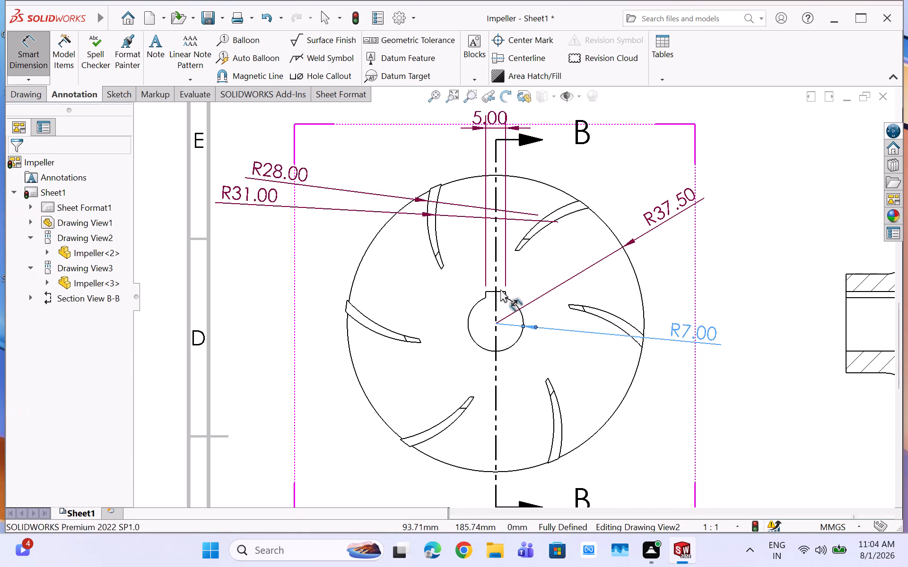
left_click(503, 291)
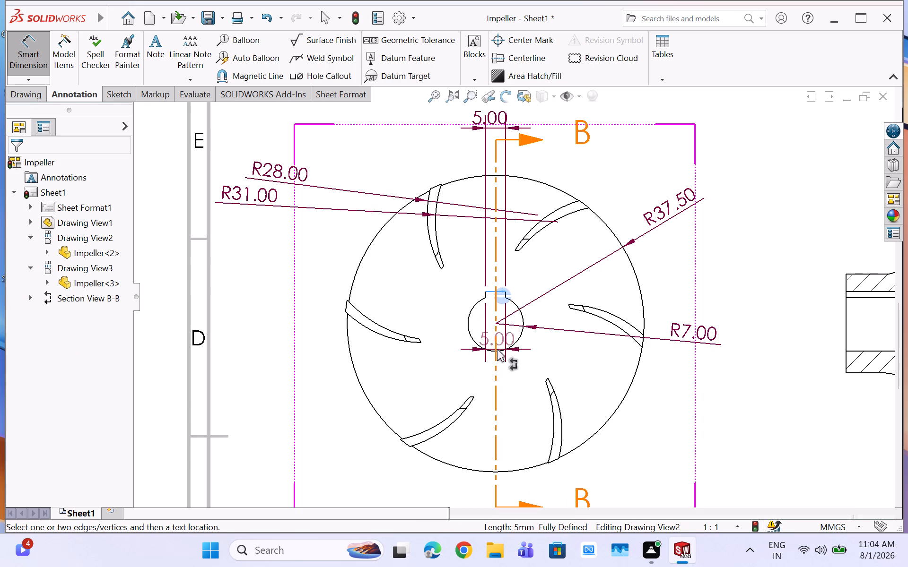
scroll(501, 344, "down", 6)
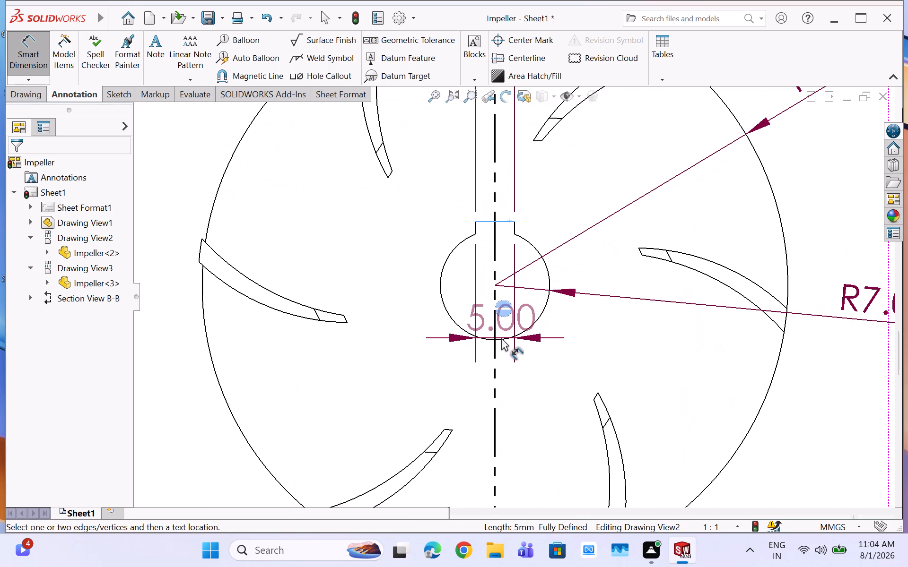
left_click(501, 339)
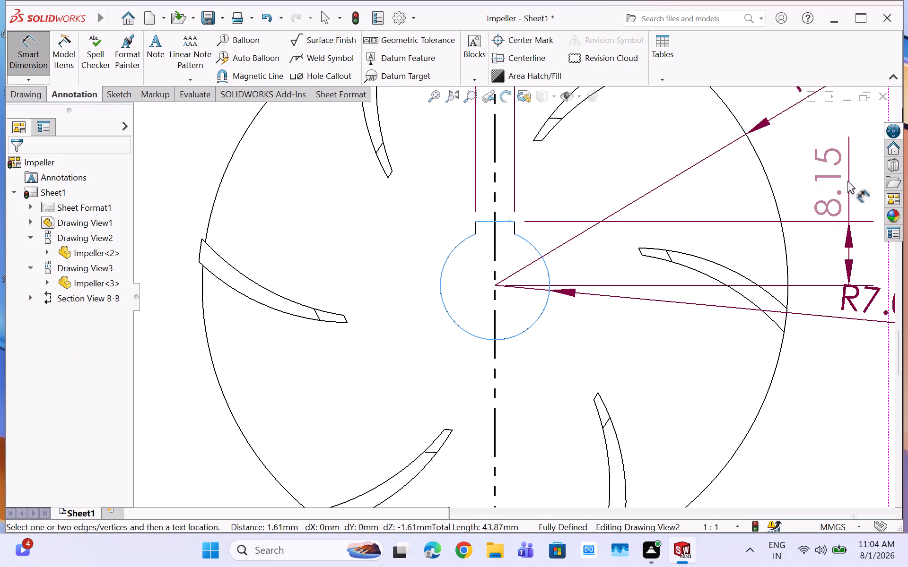
left_click(847, 180)
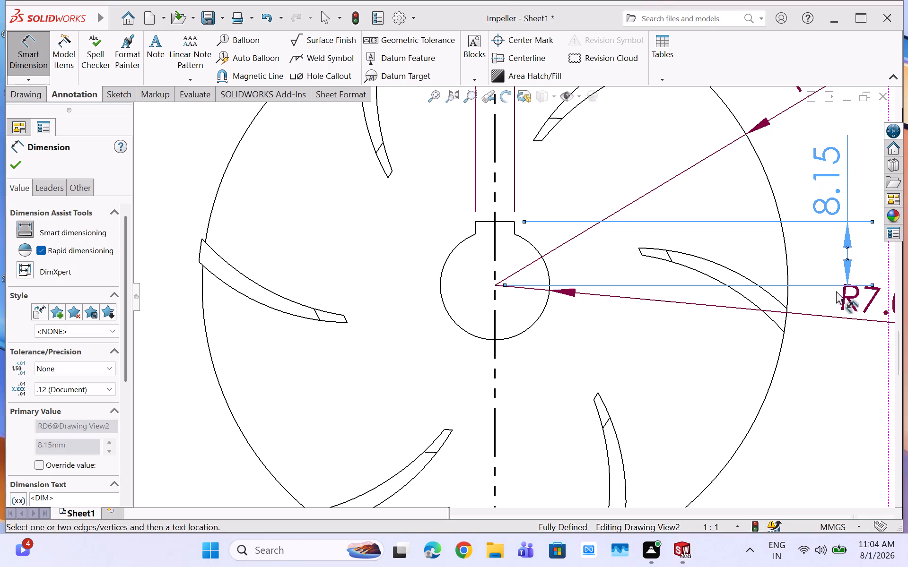
Dimension the width of the left blade's inner tip edge in the top view, placing the value between the tip and bore.
scroll(816, 372, "up", 1)
scroll(829, 345, "down", 3)
scroll(829, 338, "up", 8)
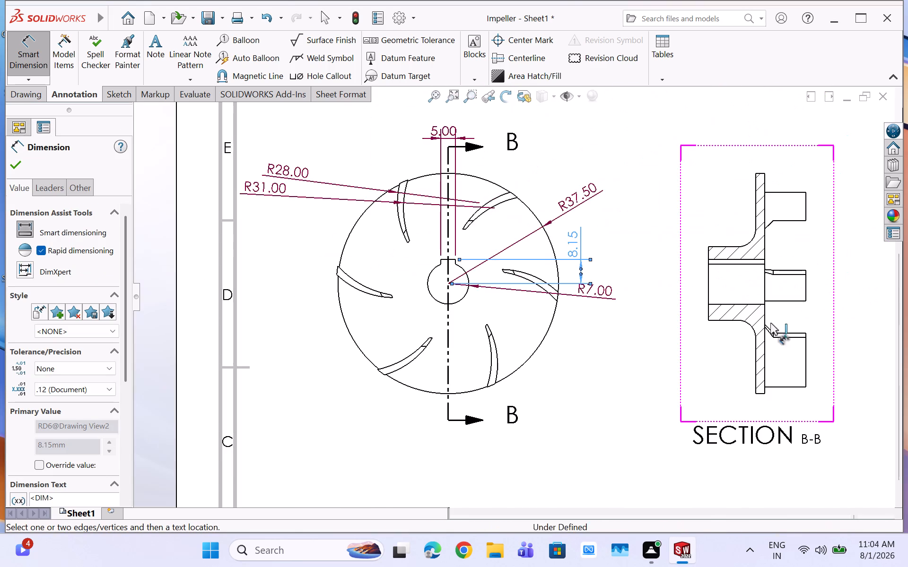
scroll(462, 331, "down", 5)
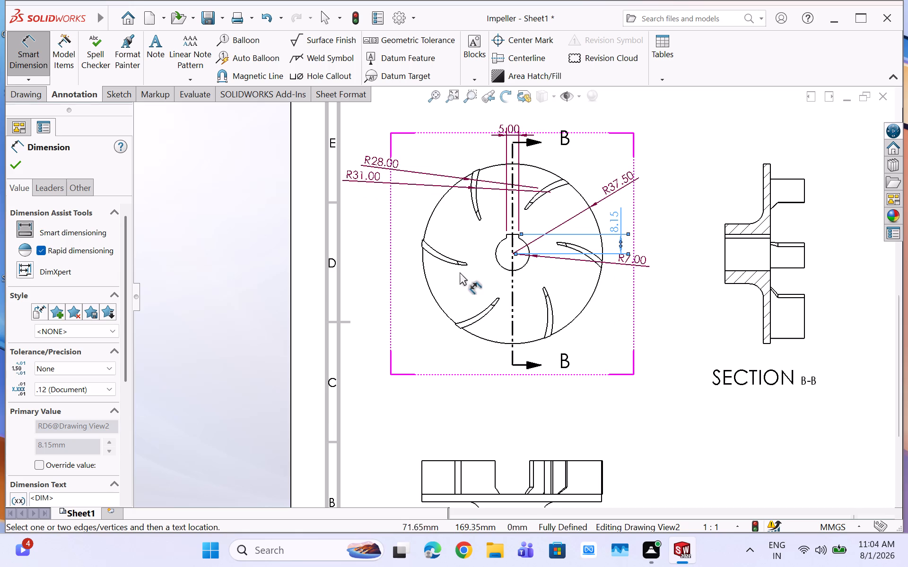
scroll(461, 271, "down", 10)
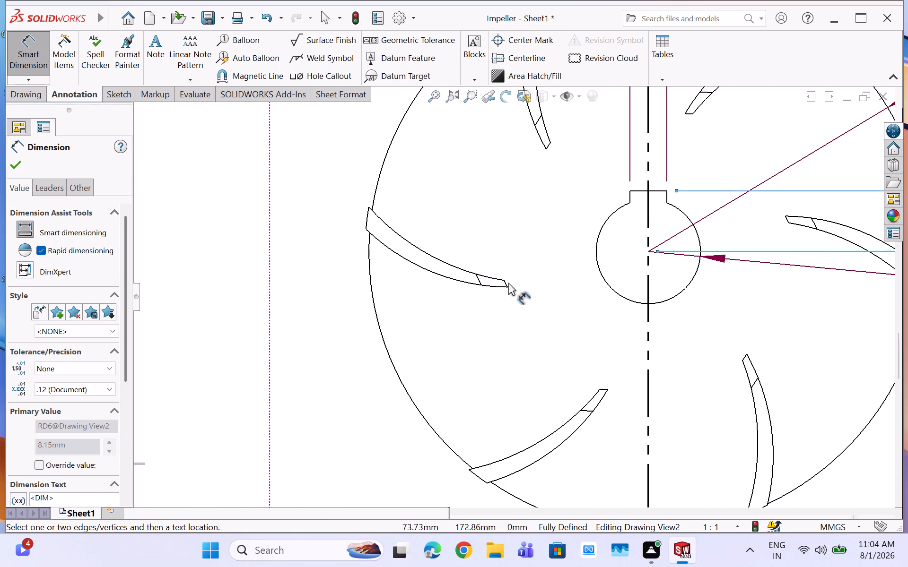
left_click(505, 283)
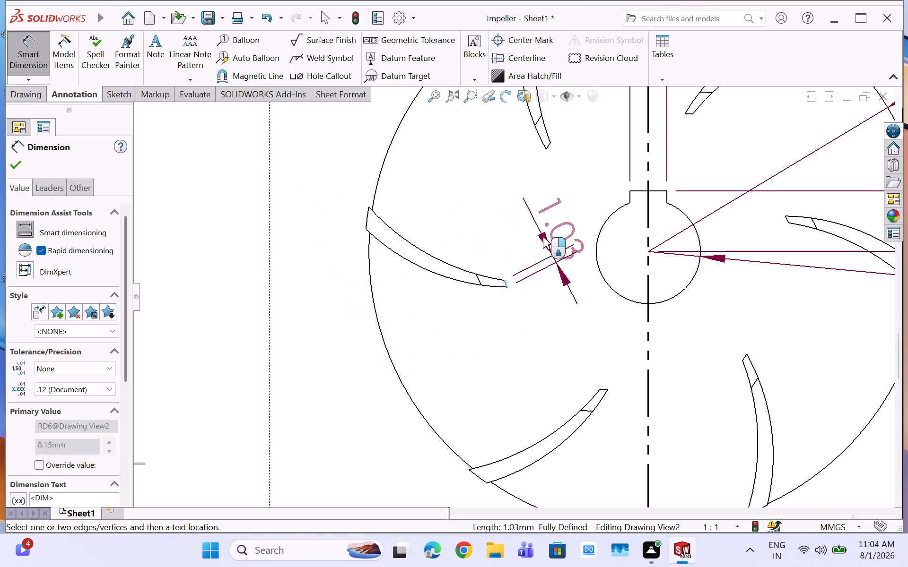
left_click(543, 237)
scroll(543, 237, "up", 4)
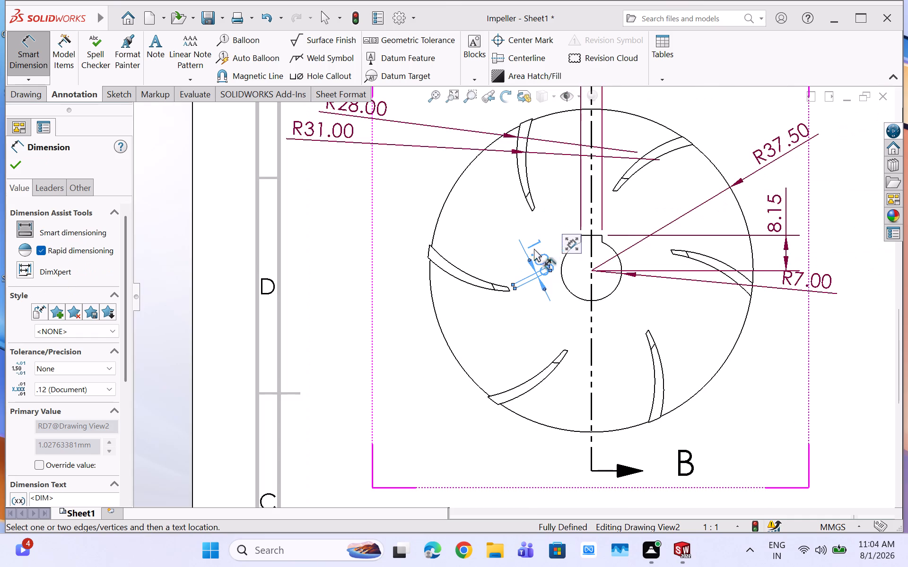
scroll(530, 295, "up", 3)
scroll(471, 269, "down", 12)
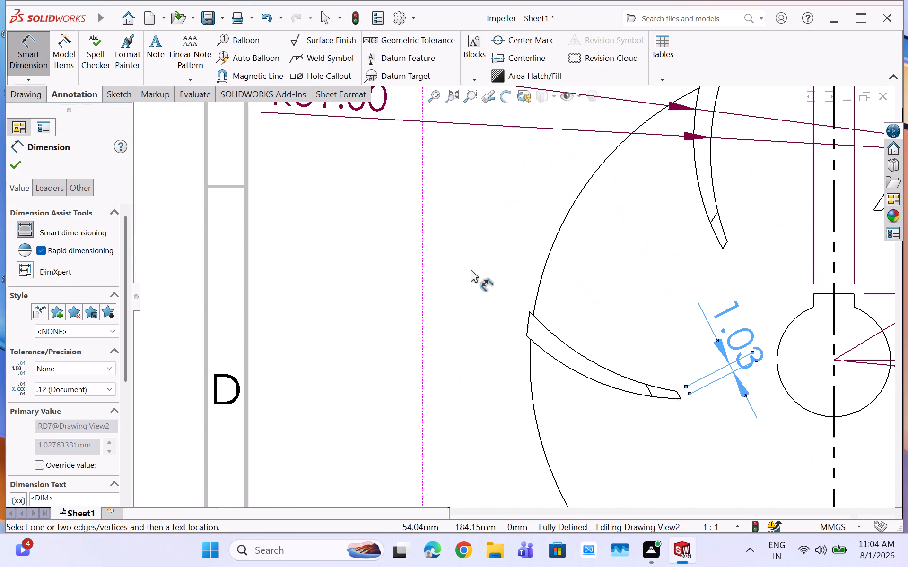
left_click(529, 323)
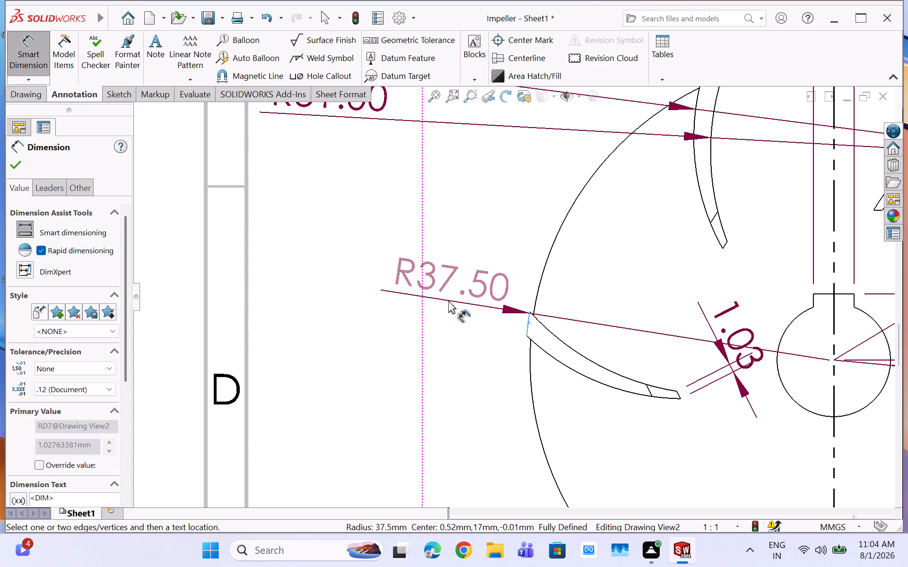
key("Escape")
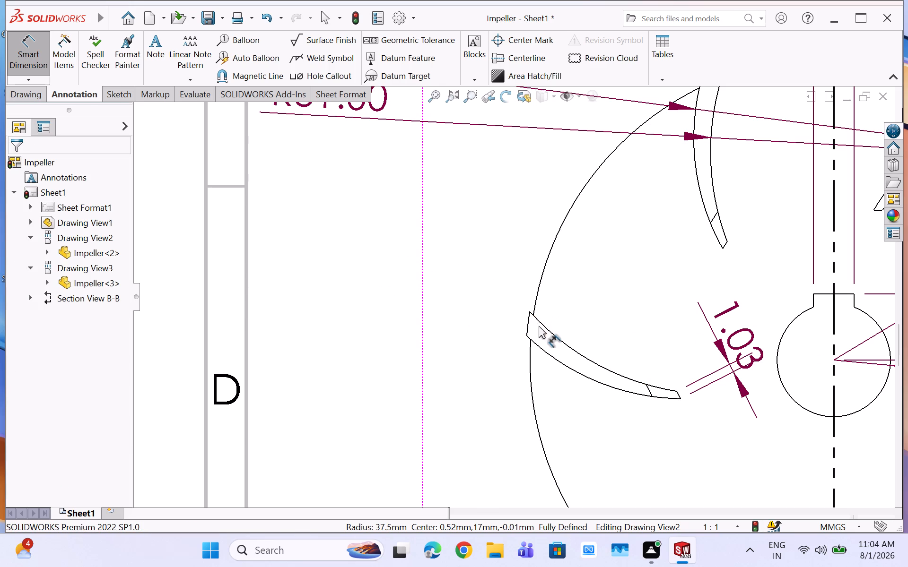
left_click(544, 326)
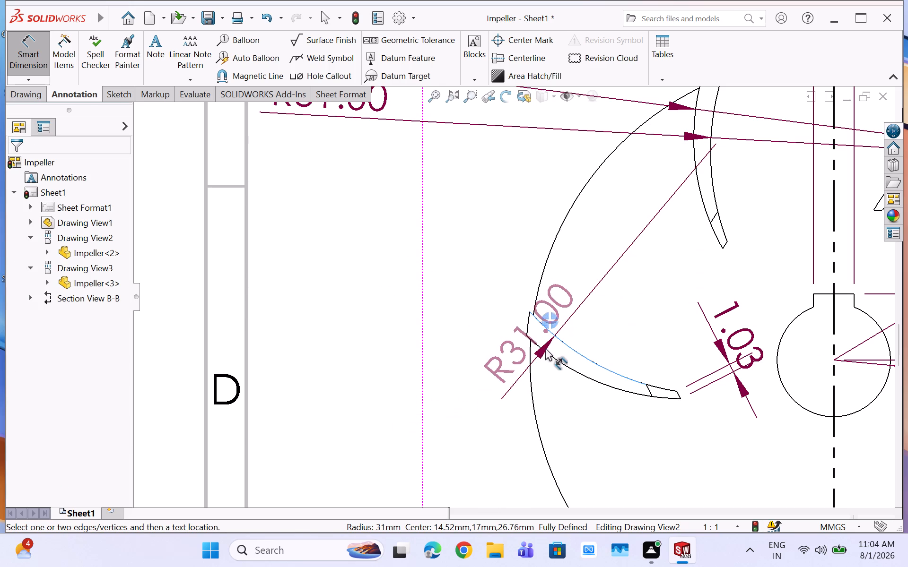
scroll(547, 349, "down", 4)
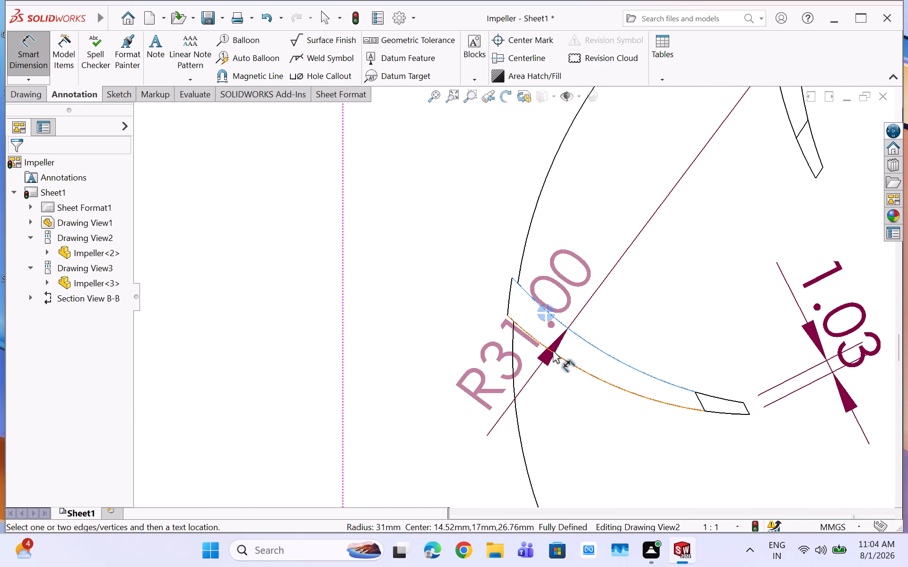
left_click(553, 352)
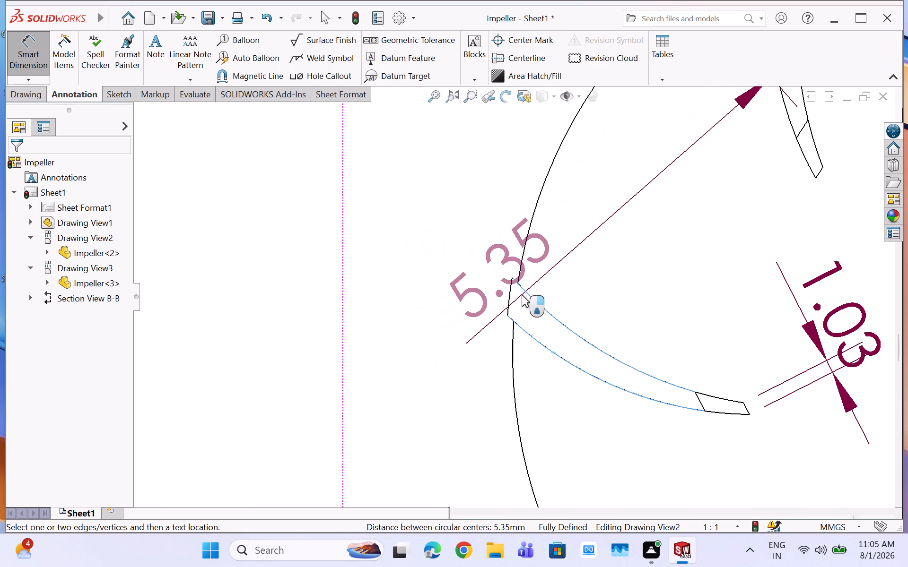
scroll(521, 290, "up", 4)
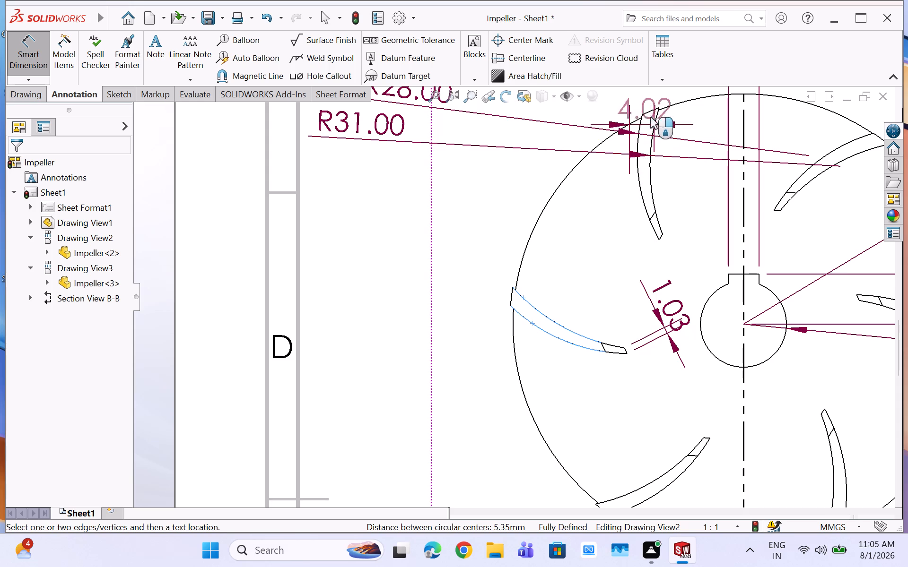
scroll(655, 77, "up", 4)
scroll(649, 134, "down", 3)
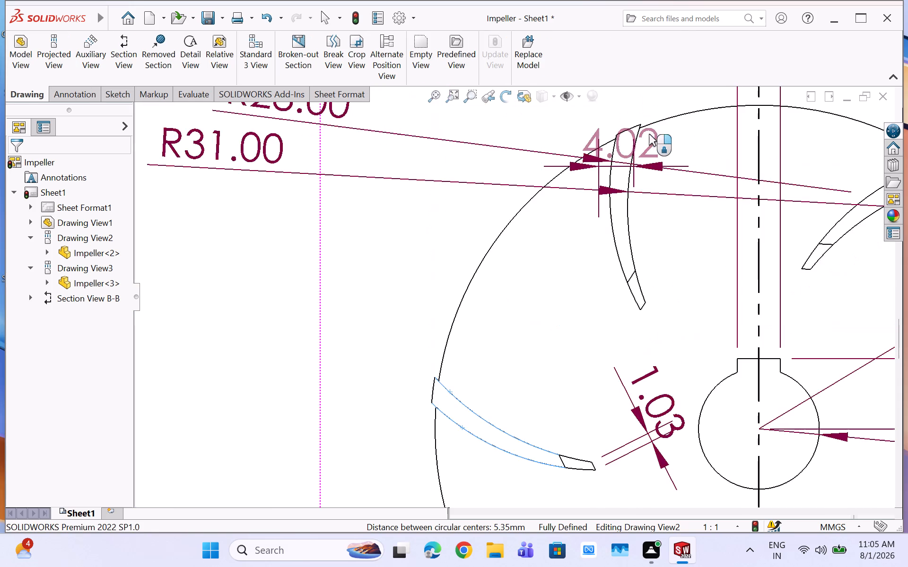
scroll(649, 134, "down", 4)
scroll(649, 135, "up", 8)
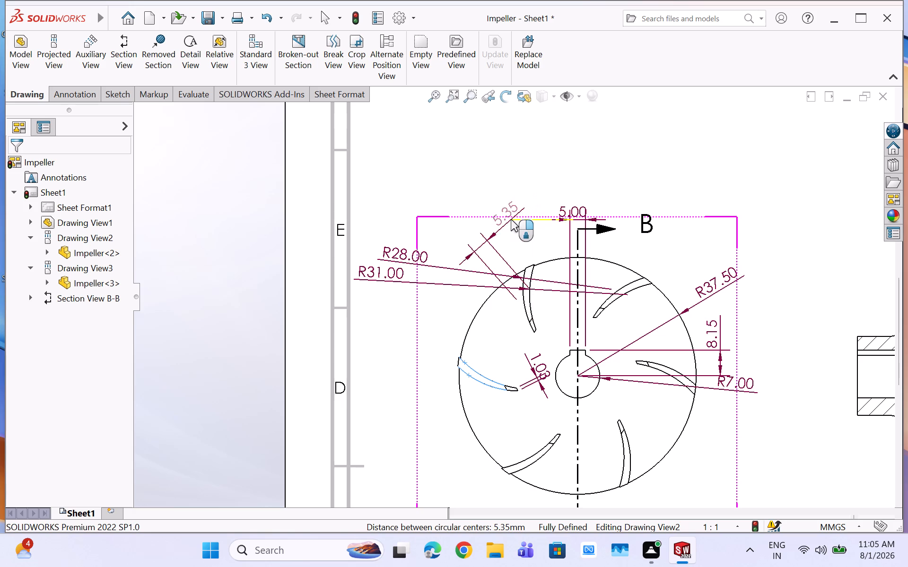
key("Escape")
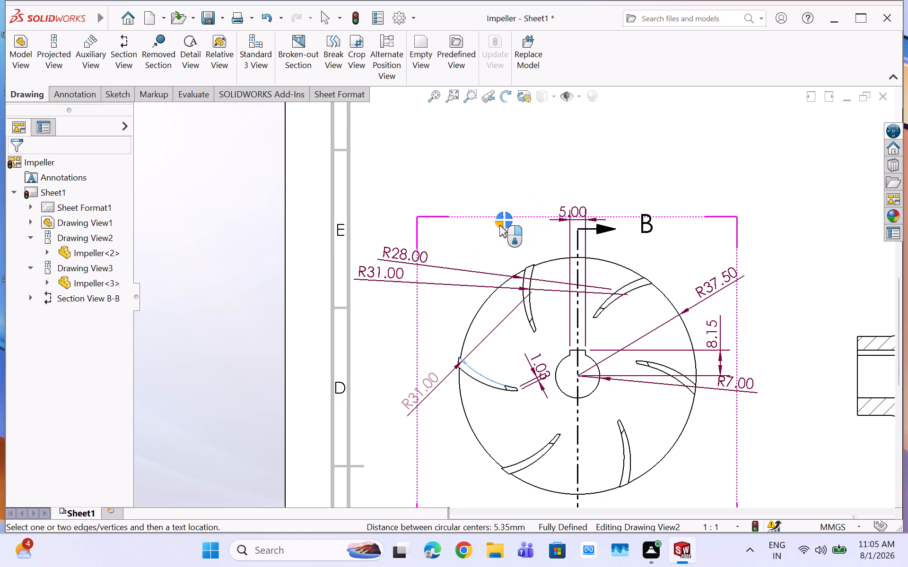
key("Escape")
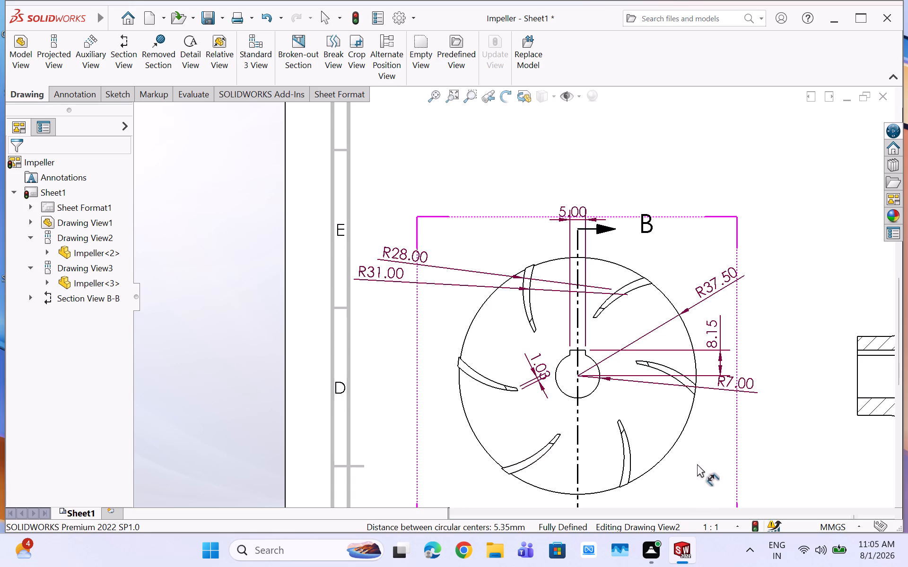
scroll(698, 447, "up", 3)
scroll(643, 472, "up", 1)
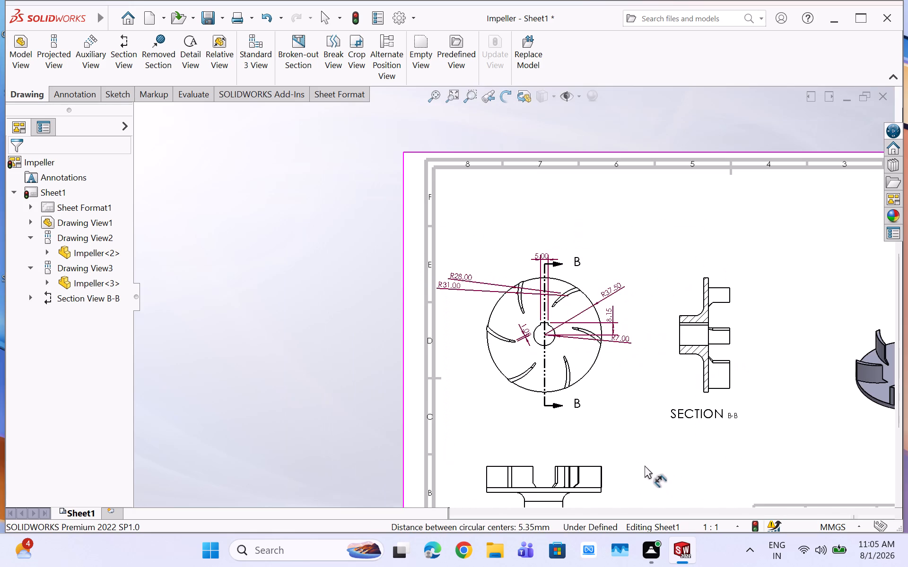
Dimension the hub's outer diameter in section view B-B, placing the value outside the hub's free end.
scroll(649, 454, "up", 2)
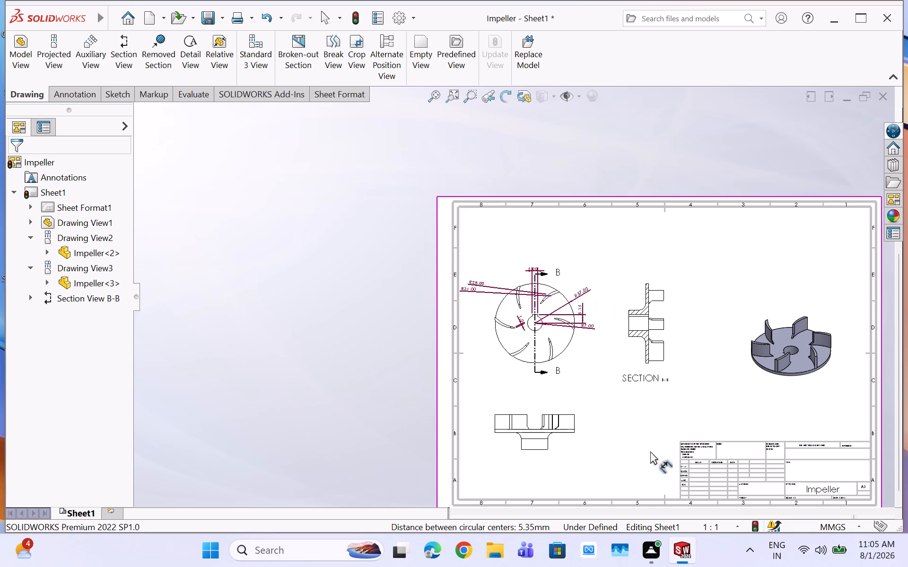
scroll(619, 363, "down", 3)
scroll(396, 353, "down", 2)
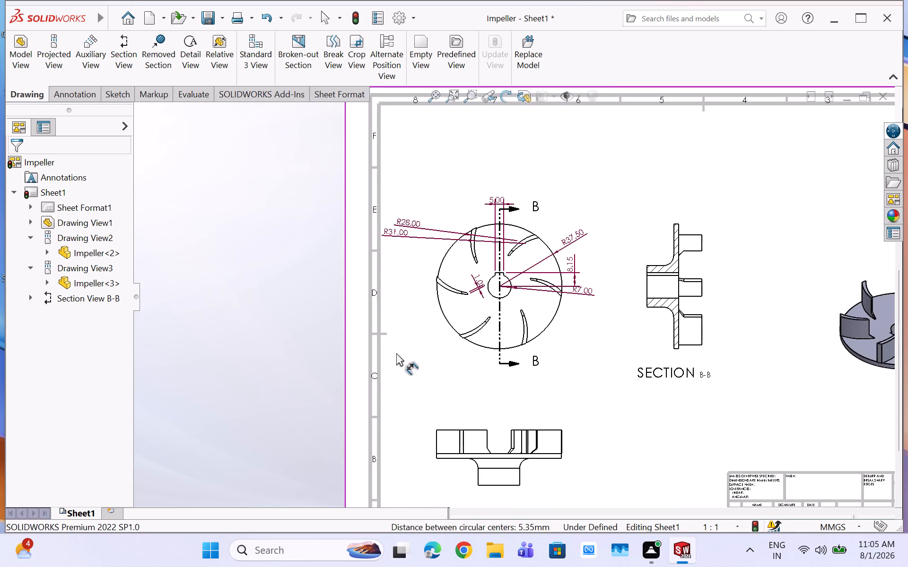
scroll(490, 372, "down", 1)
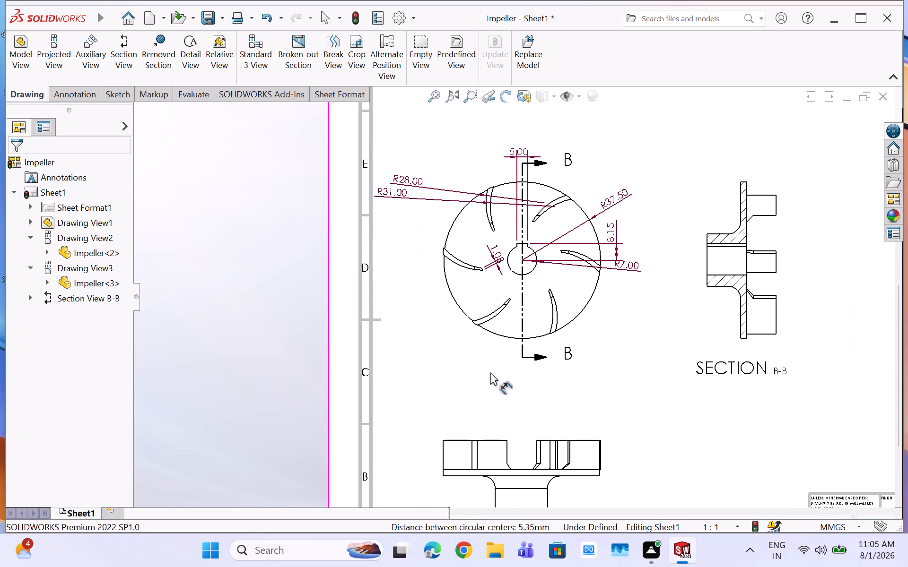
scroll(492, 372, "down", 2)
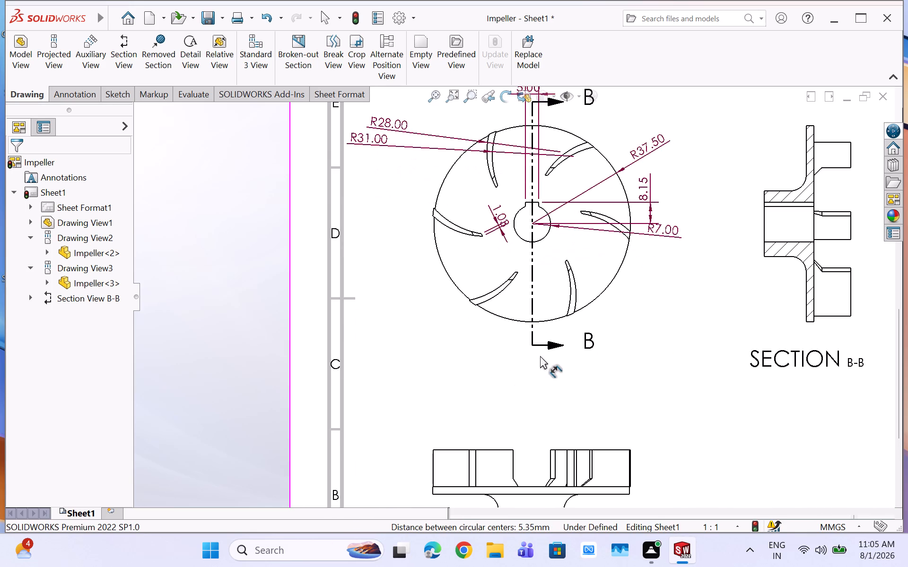
scroll(540, 356, "up", 1)
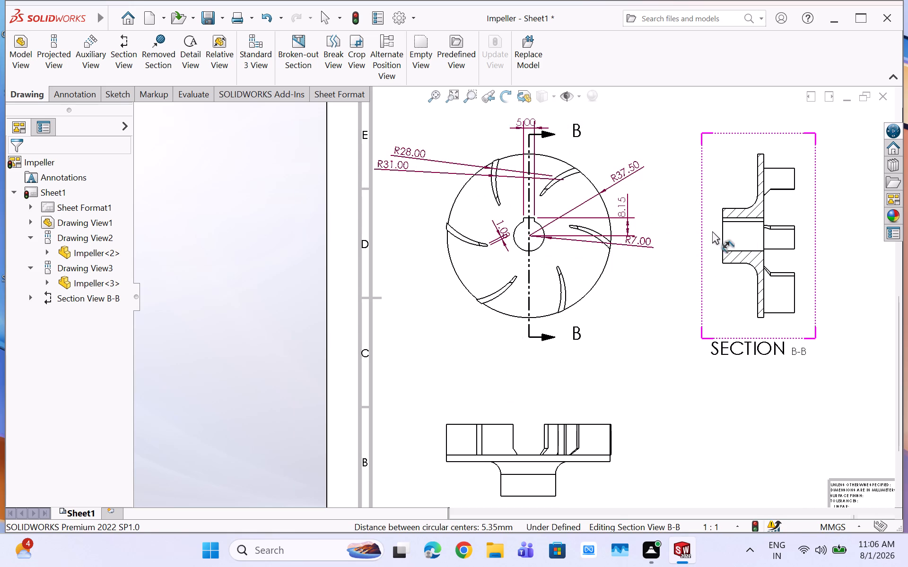
left_click(723, 238)
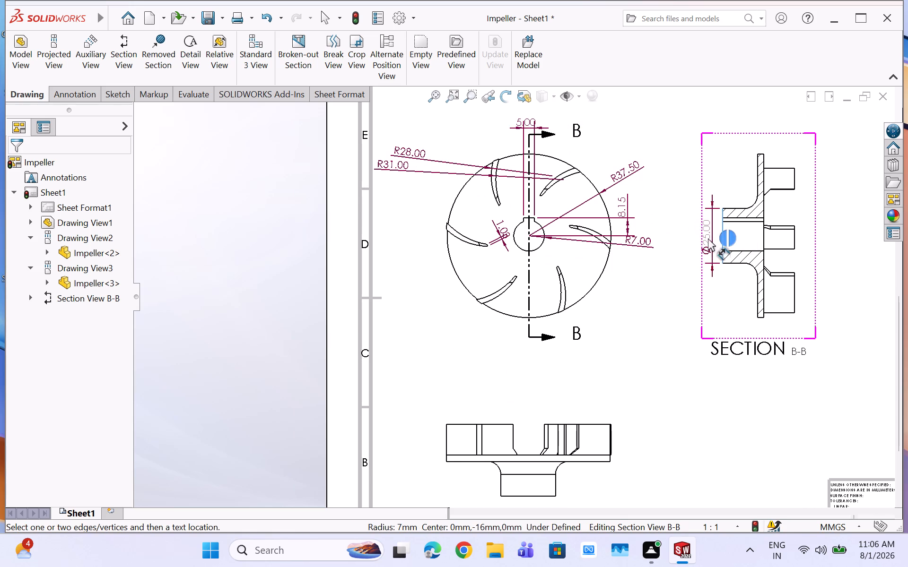
left_click(697, 242)
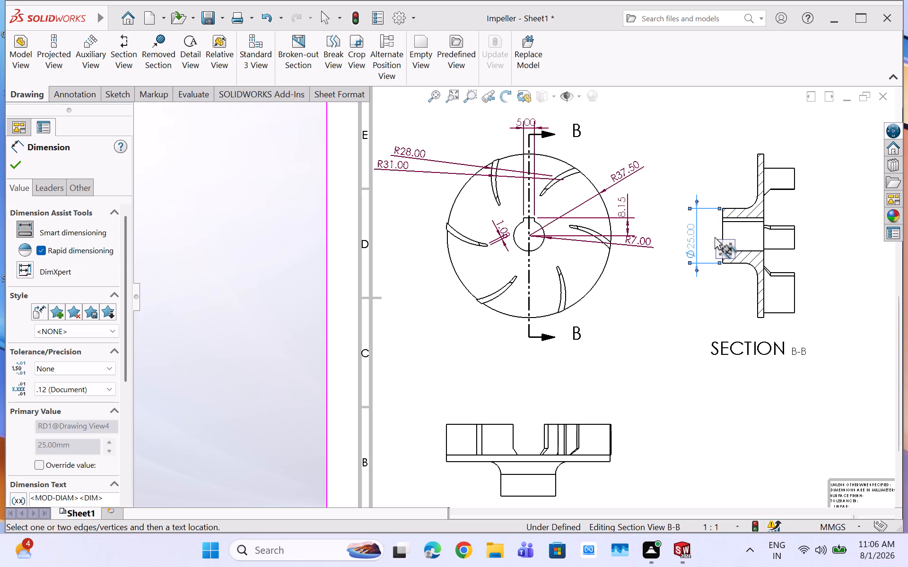
Dimension the radius of the lower fillet between hub and disc in section view B-B, placing the value below the hub diameter dimension.
left_click(753, 266)
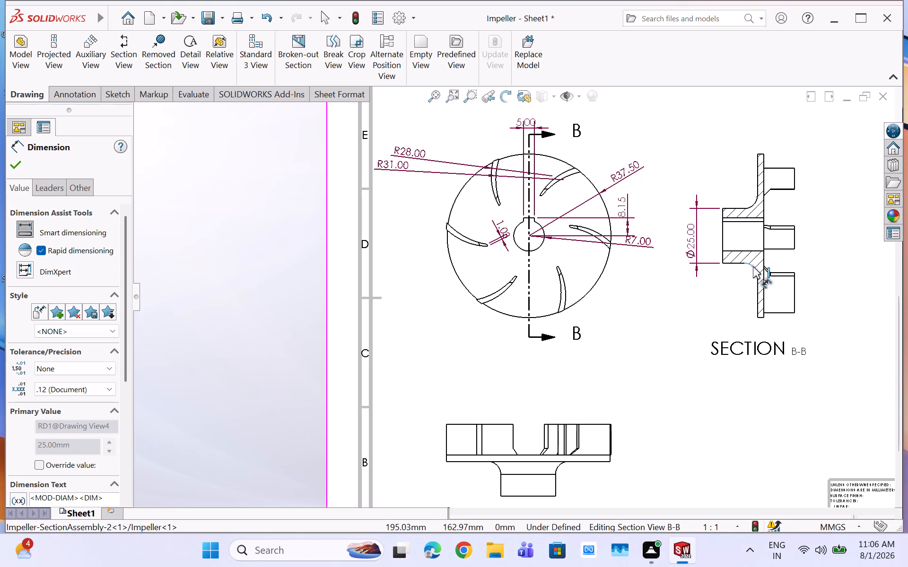
left_click(688, 306)
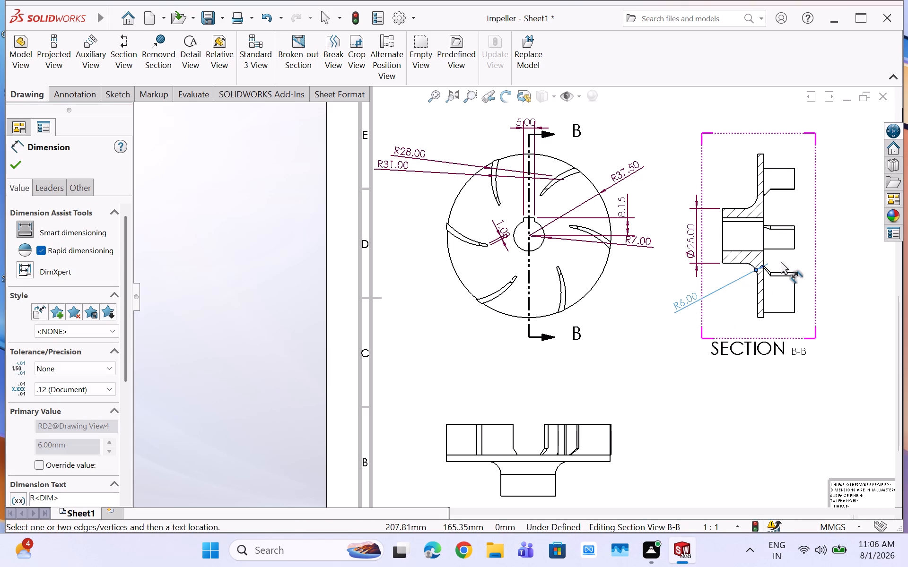
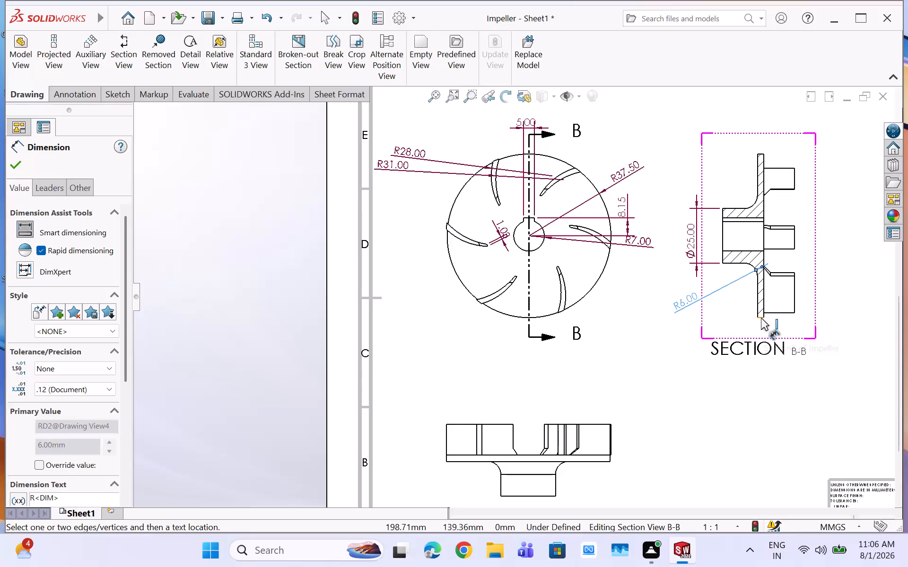
Dimension the disc's thickness at its lower edge in section view B-B, placing the value just below the disc.
left_click(761, 318)
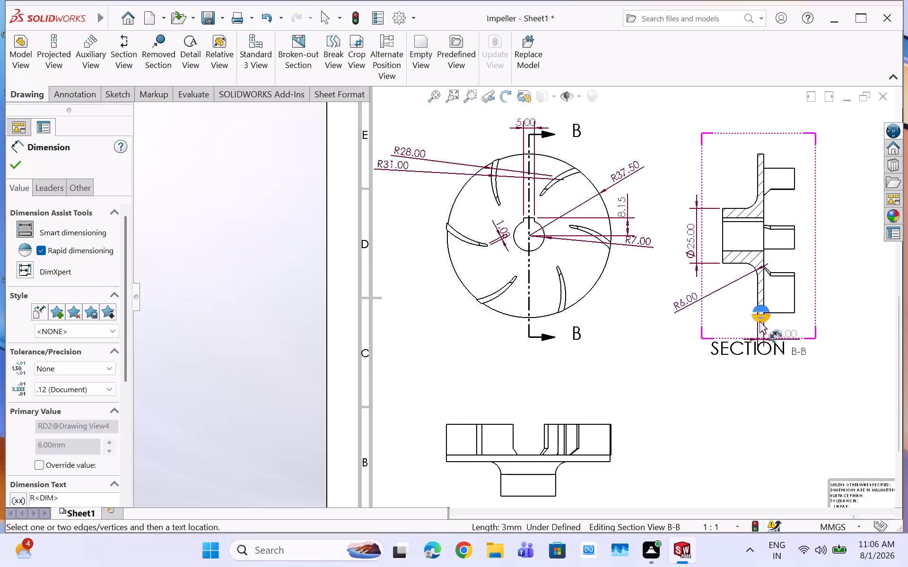
left_click(760, 331)
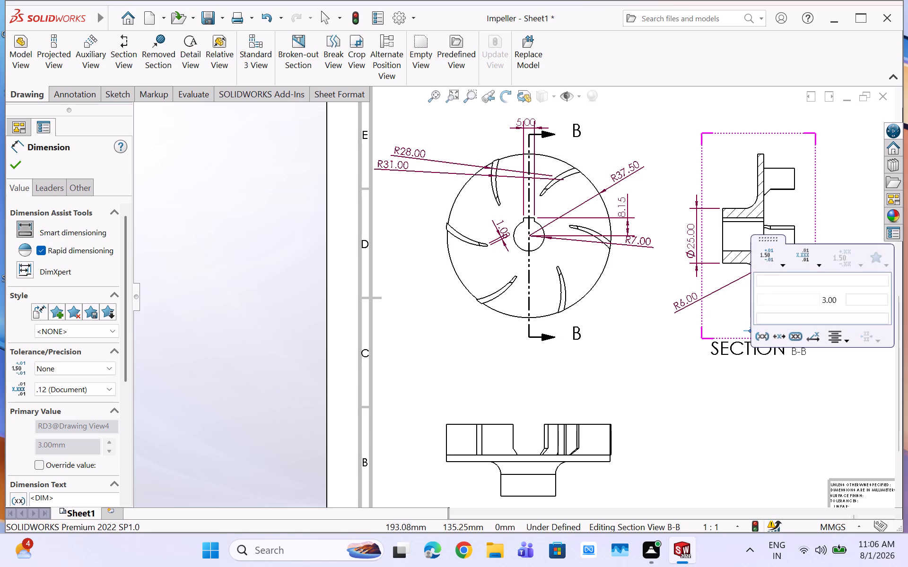
scroll(792, 325, "down", 6)
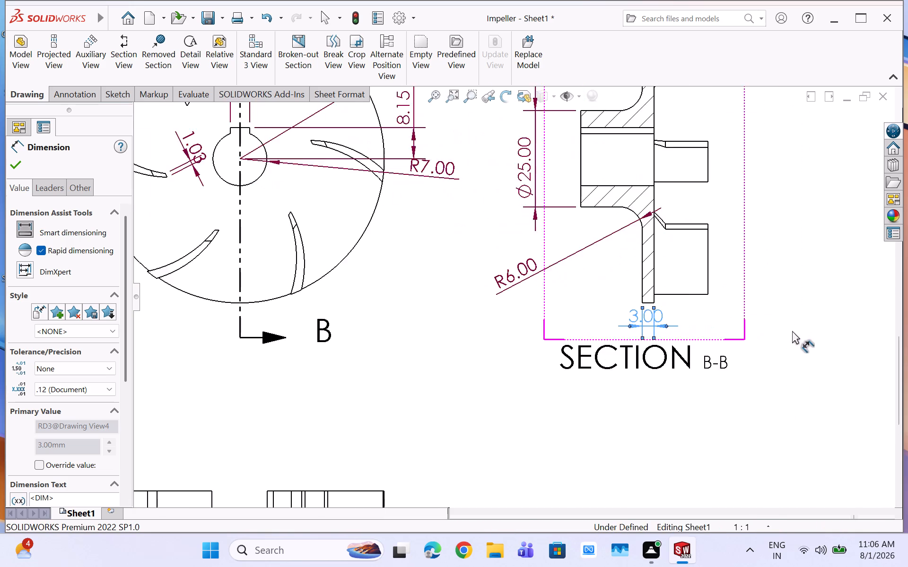
scroll(657, 347, "down", 3)
left_click_drag(580, 305, 578, 318)
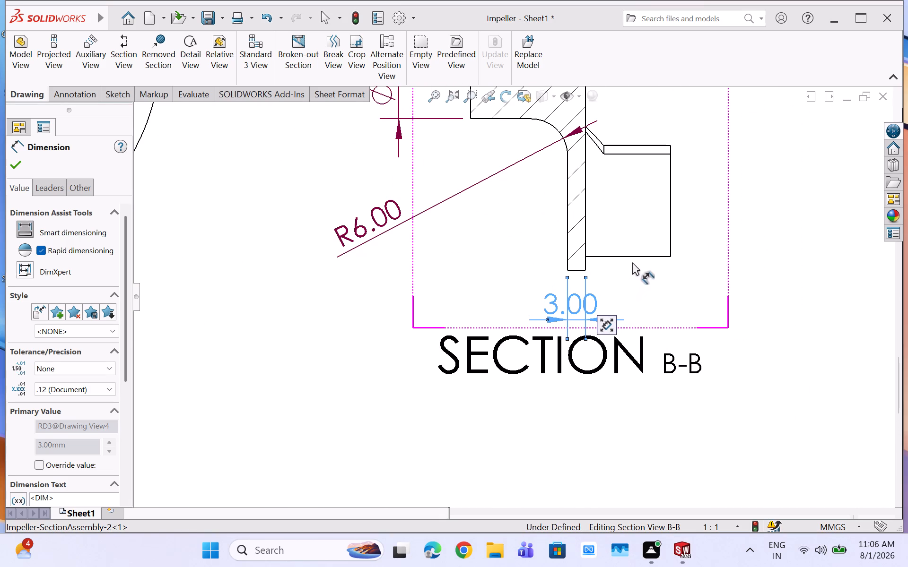
Dimension the axial length of the lowest blade's bottom edge in section view B-B, placing the value just below the blade.
left_click_drag(636, 257, 637, 261)
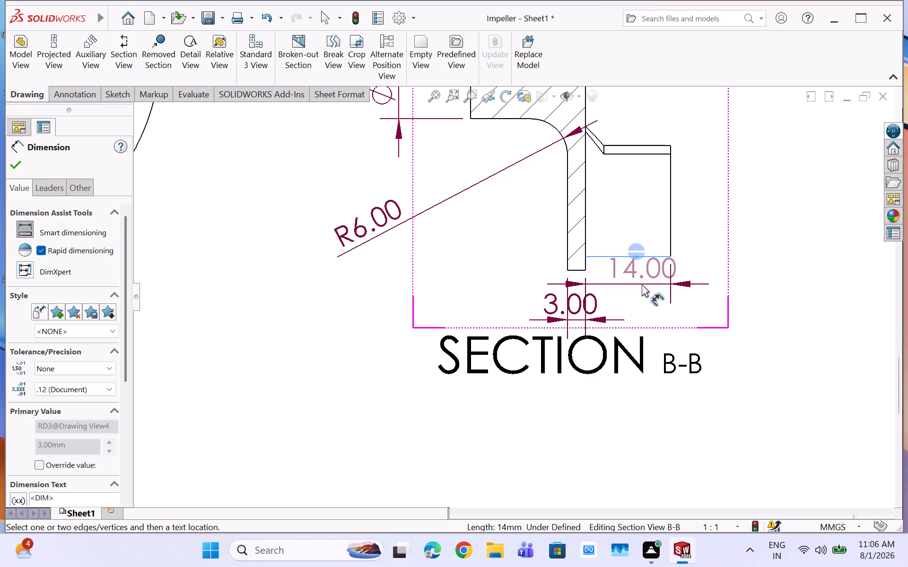
left_click(642, 284)
Dimension the horizontal distance from the hub's free end to the disc's hub-side face in section view B-B, placing it above the disc.
scroll(649, 273, "up", 5)
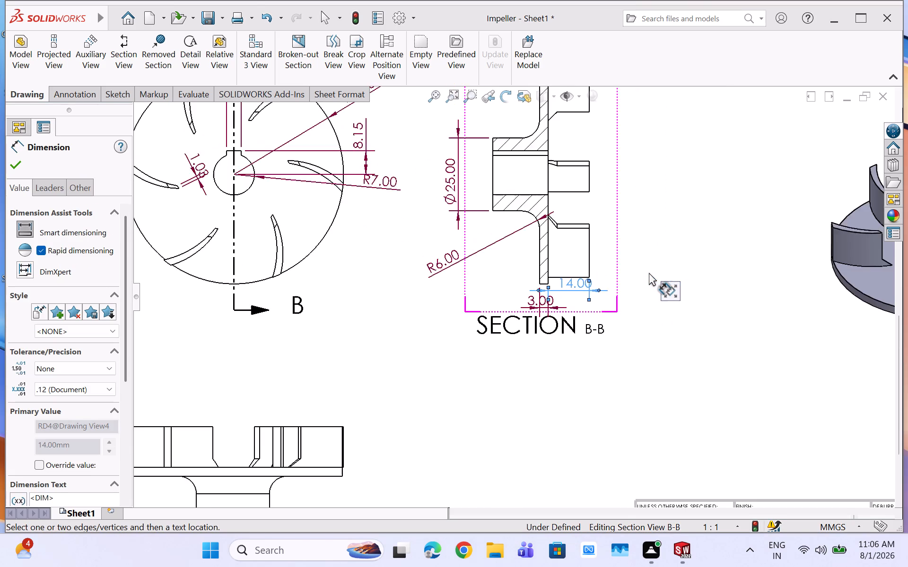
scroll(571, 209, "up", 2)
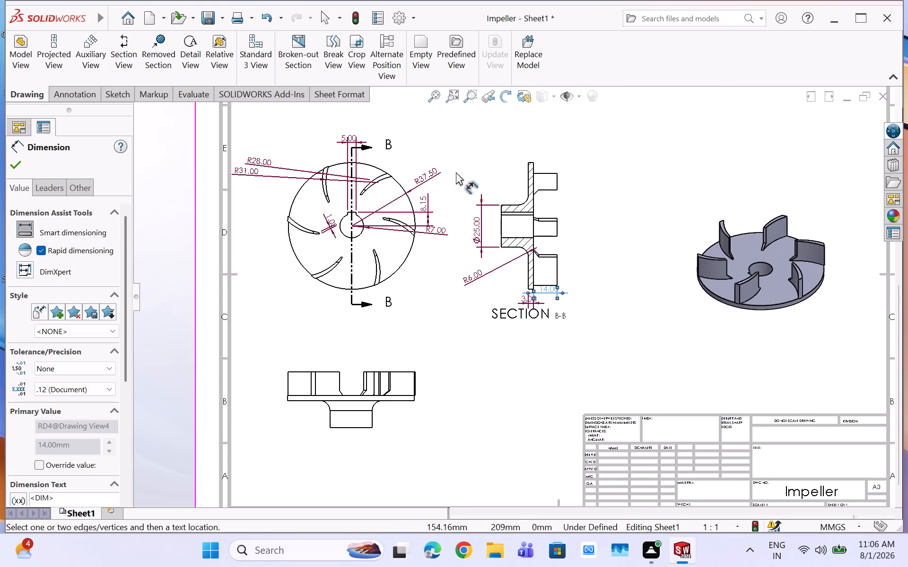
middle_click_drag(456, 172, 484, 237)
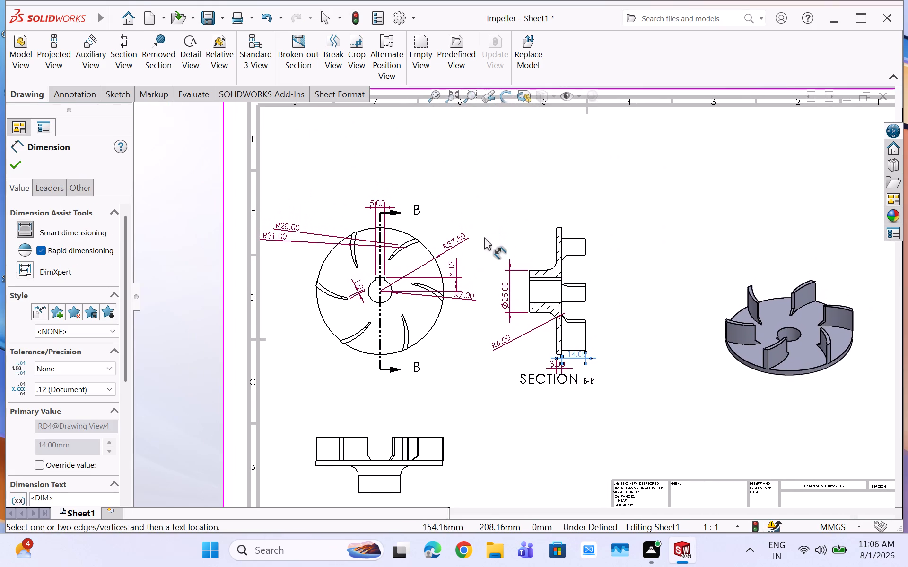
scroll(606, 244, "down", 6)
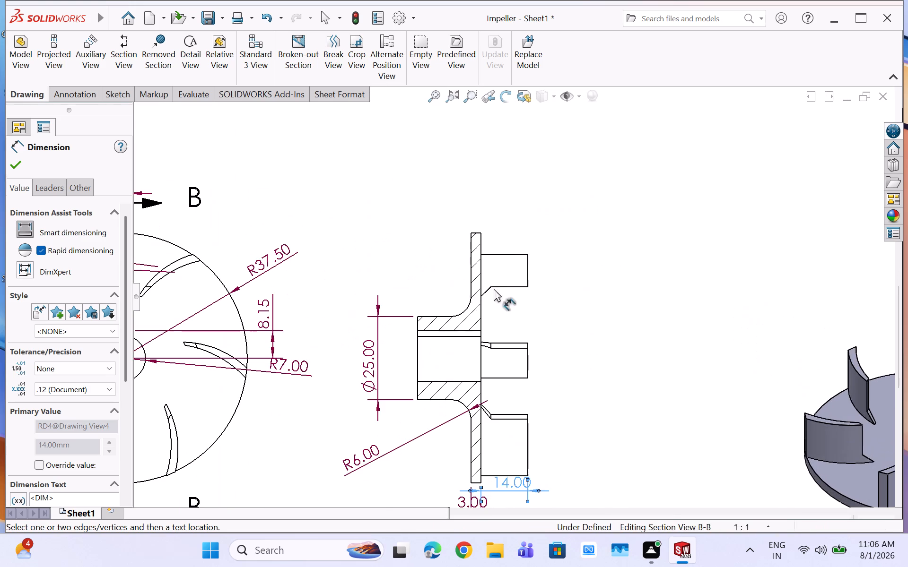
left_click(416, 325)
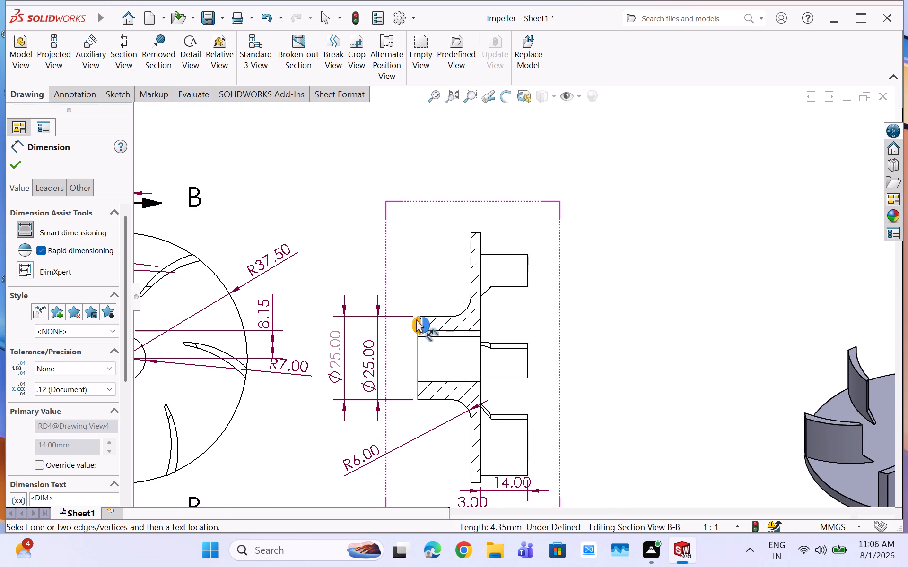
left_click(471, 249)
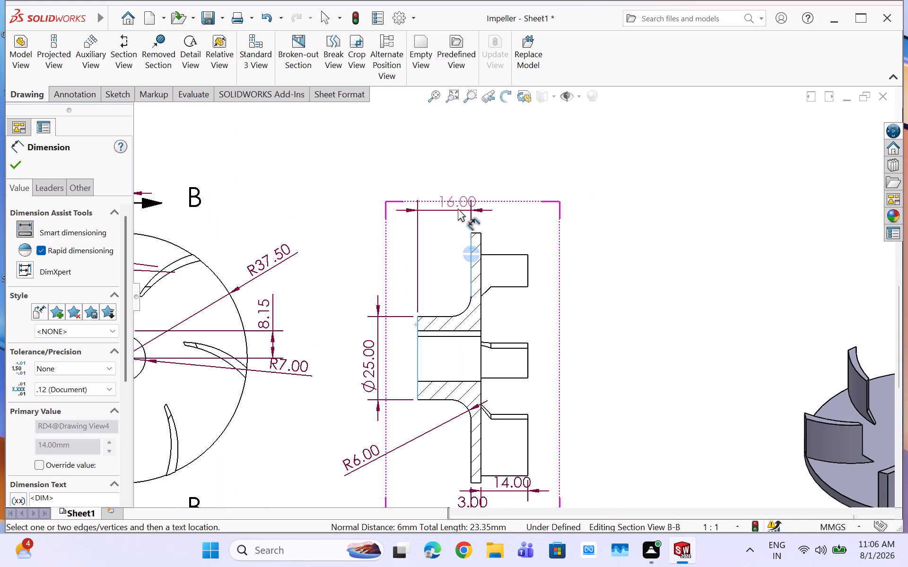
left_click(458, 208)
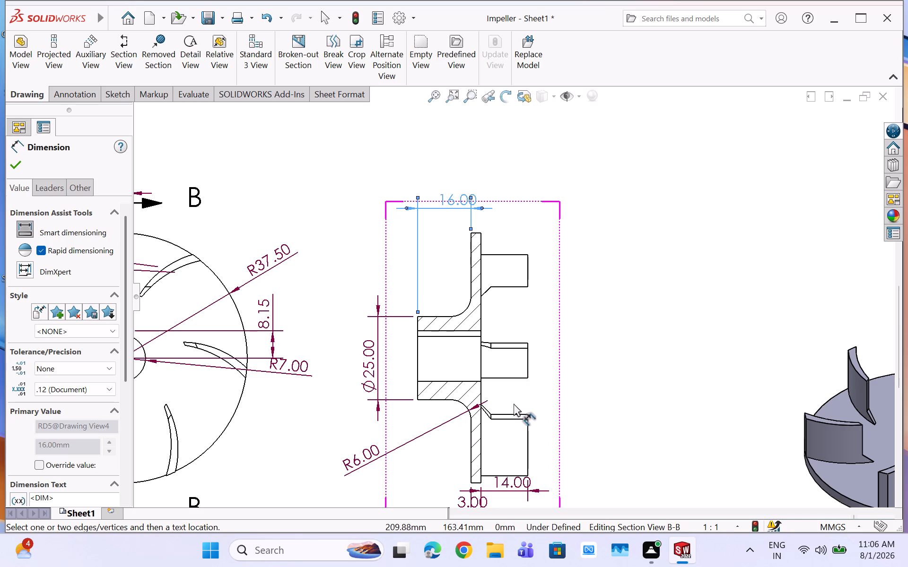
scroll(514, 404, "up", 6)
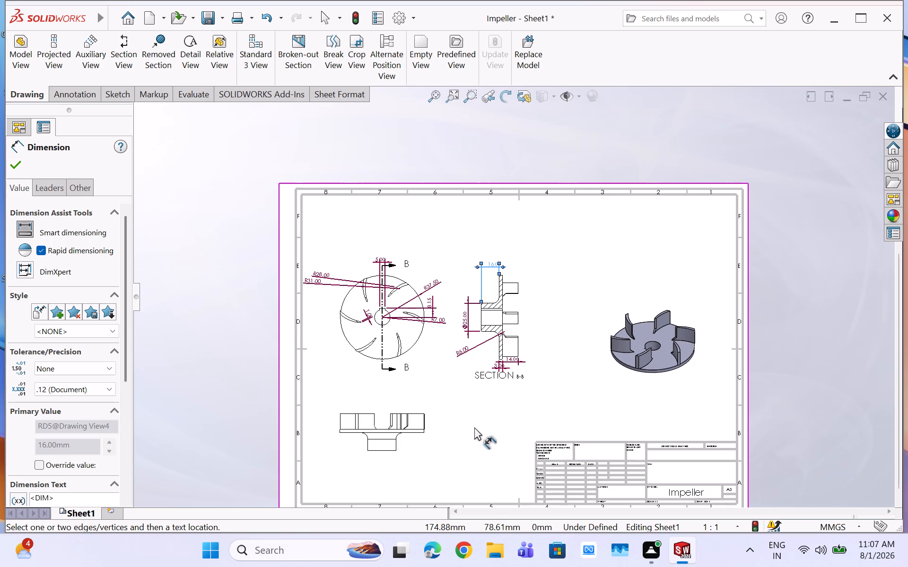
scroll(487, 443, "up", 1)
scroll(490, 435, "down", 1)
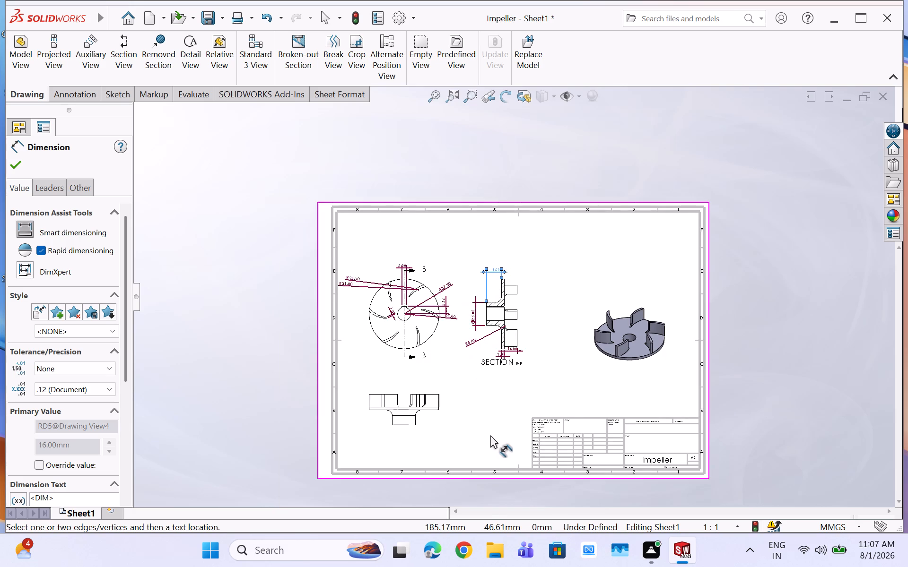
scroll(490, 435, "down", 1)
left_click(20, 167)
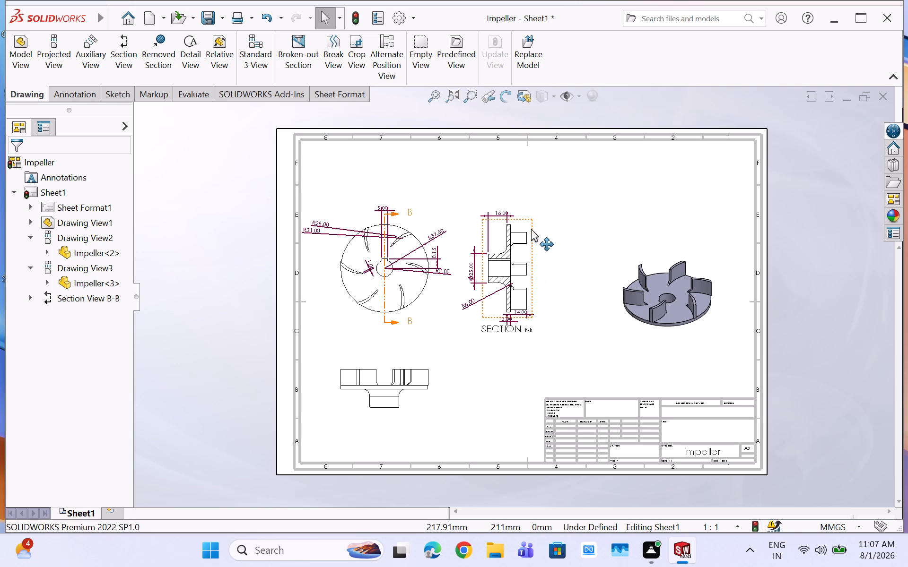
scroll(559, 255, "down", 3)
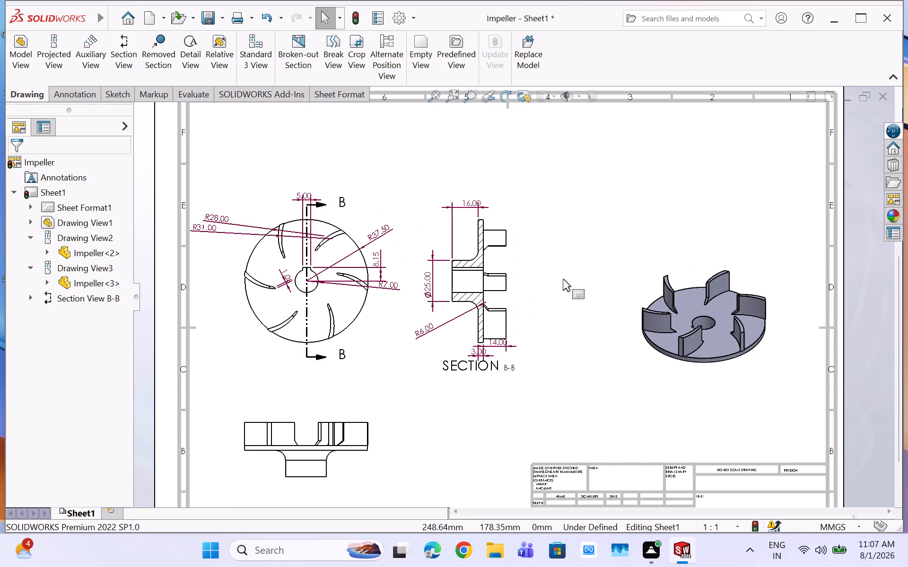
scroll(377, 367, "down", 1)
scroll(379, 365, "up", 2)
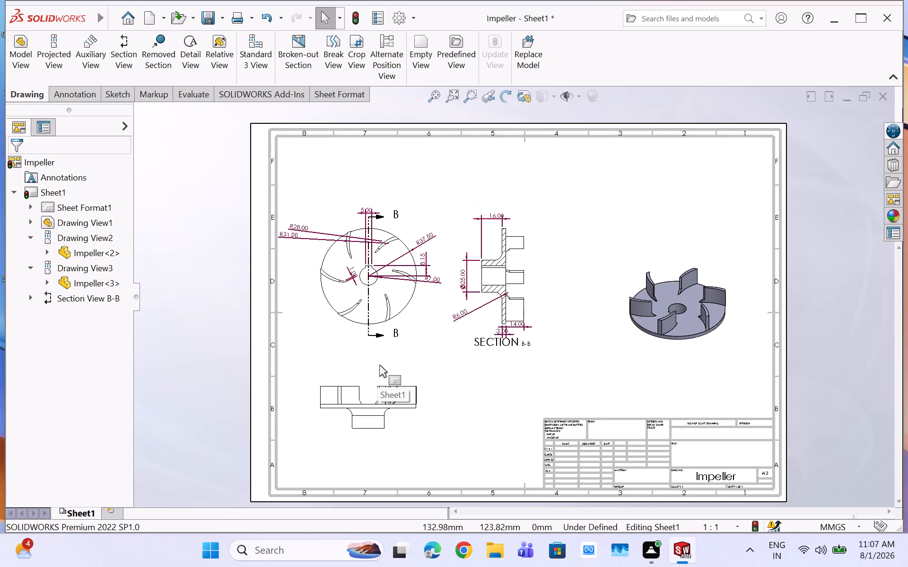
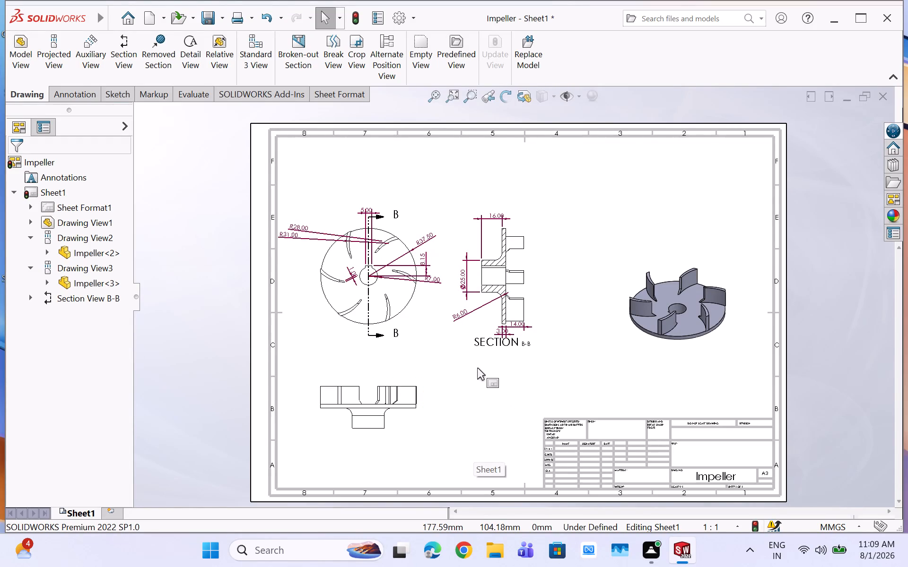
Save the drawing in the Documents folder under the name Impeller drafting.
key("ctrl+s")
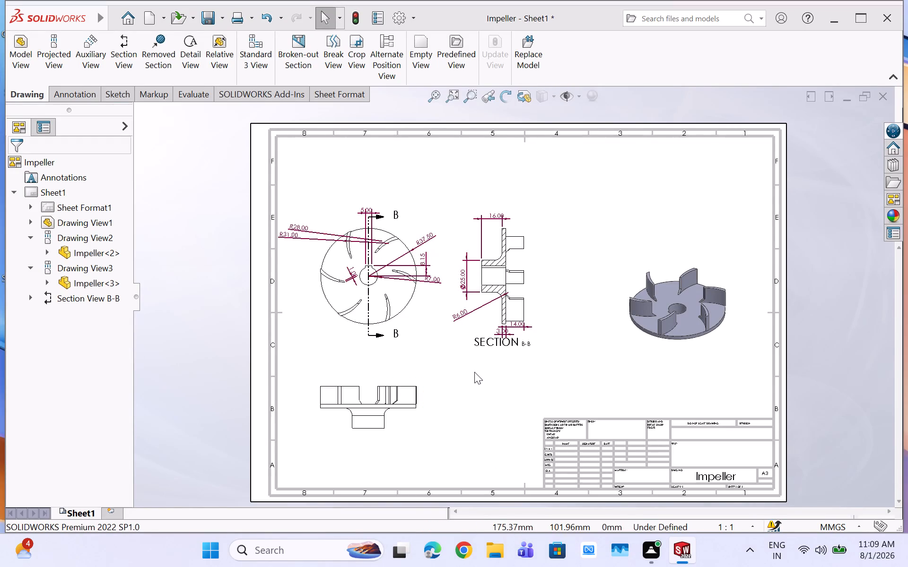
key("space")
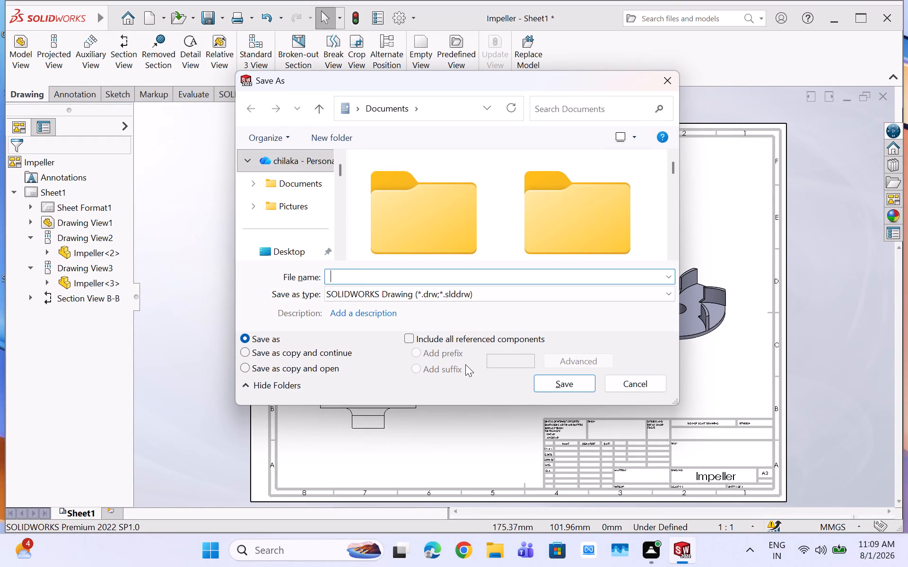
type("Im")
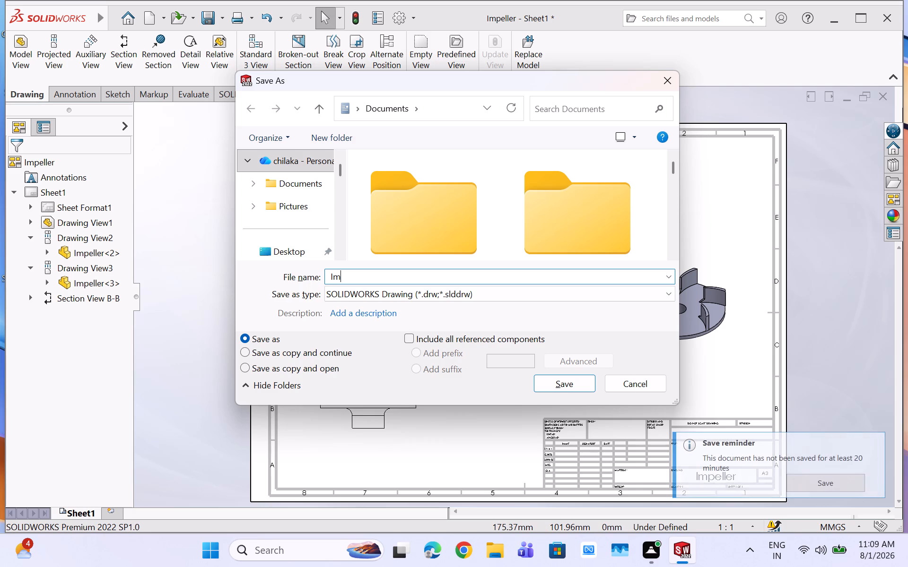
type("peller")
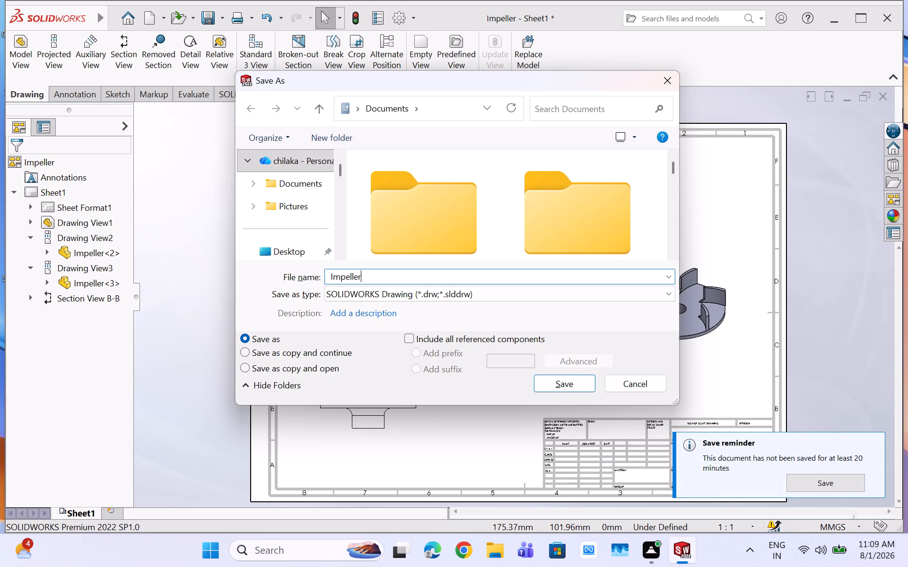
key("space")
type("drafting")
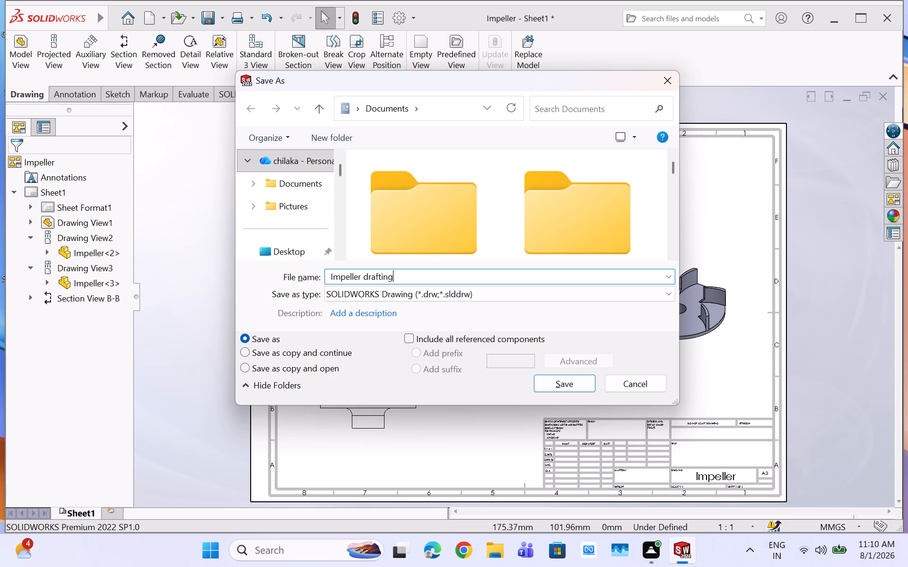
key("Return")
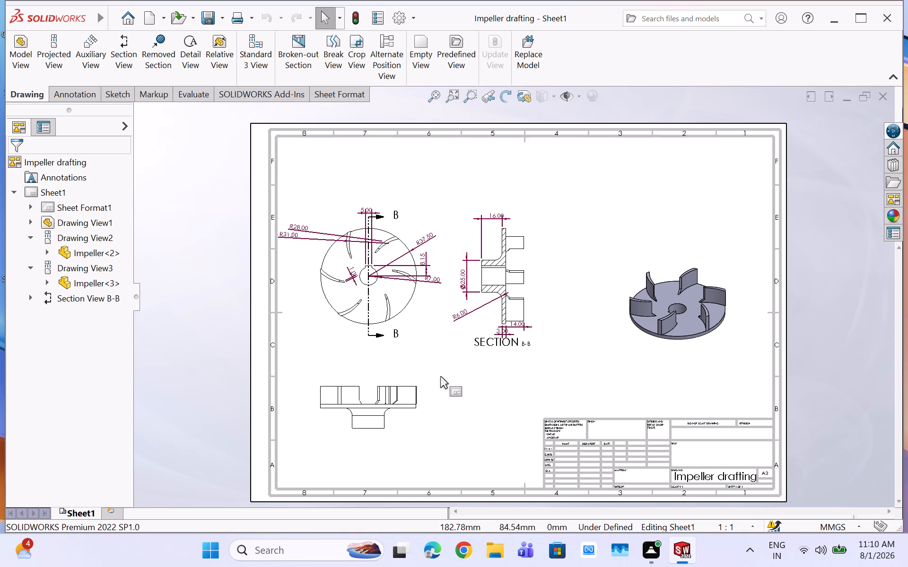
Start a Save As of the drawing and look through the Windows (C:) drive for a destination folder.
left_click(220, 20)
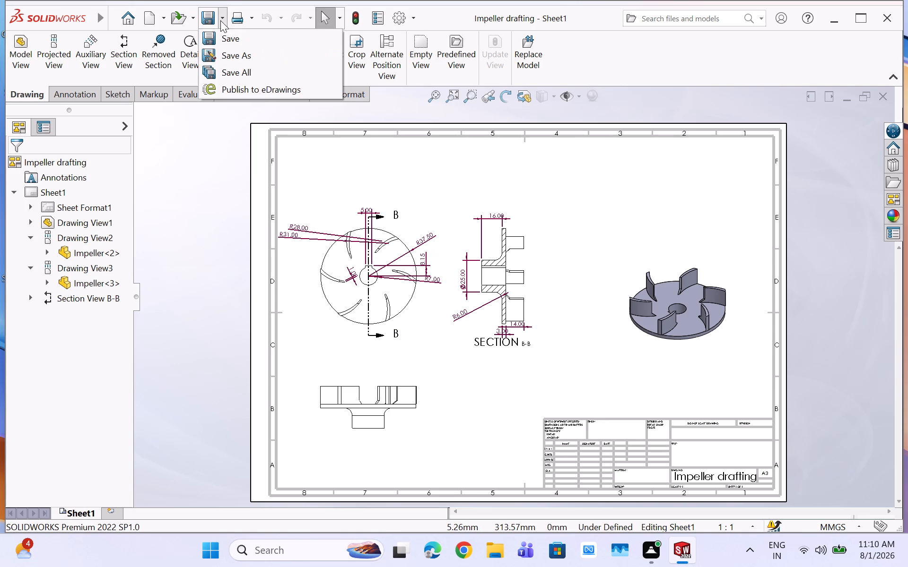
left_click(236, 53)
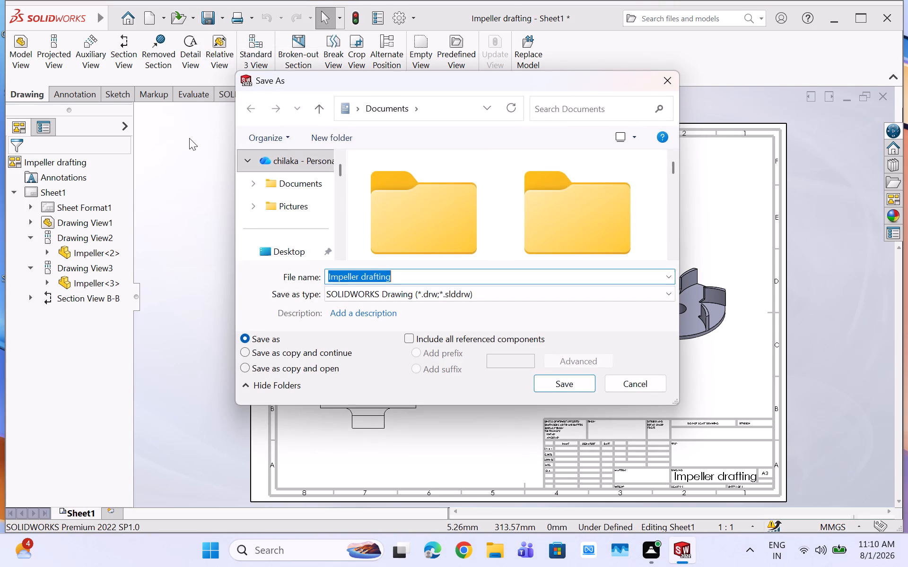
scroll(304, 186, "down", 1)
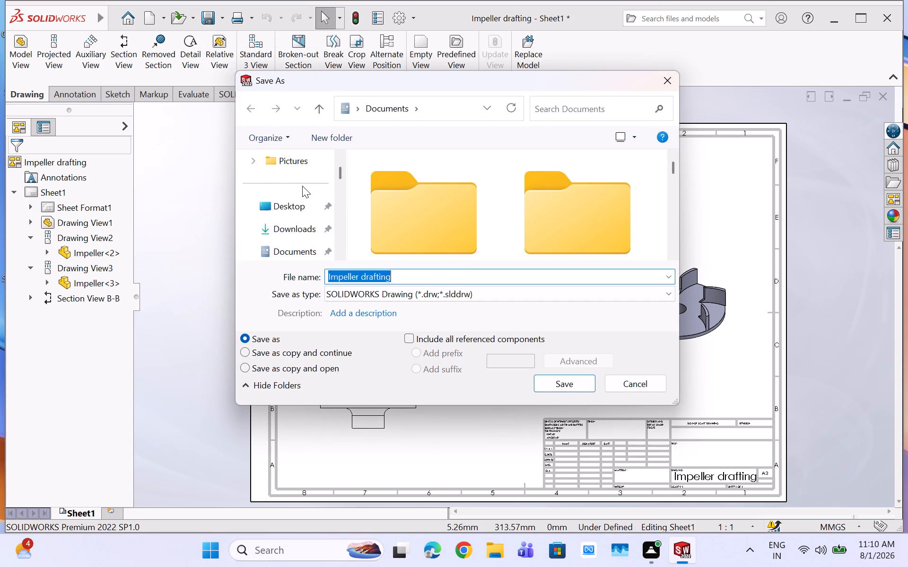
scroll(302, 186, "down", 2)
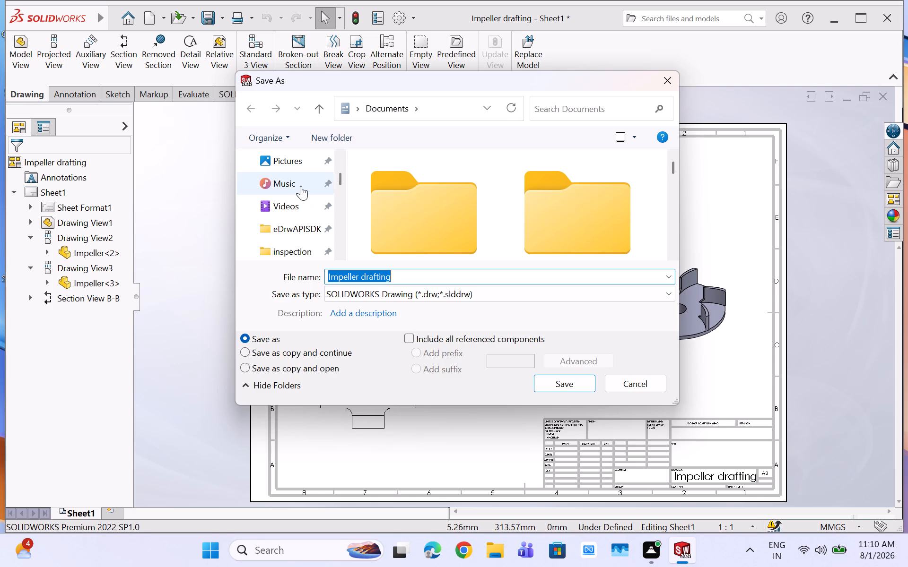
scroll(301, 186, "down", 12)
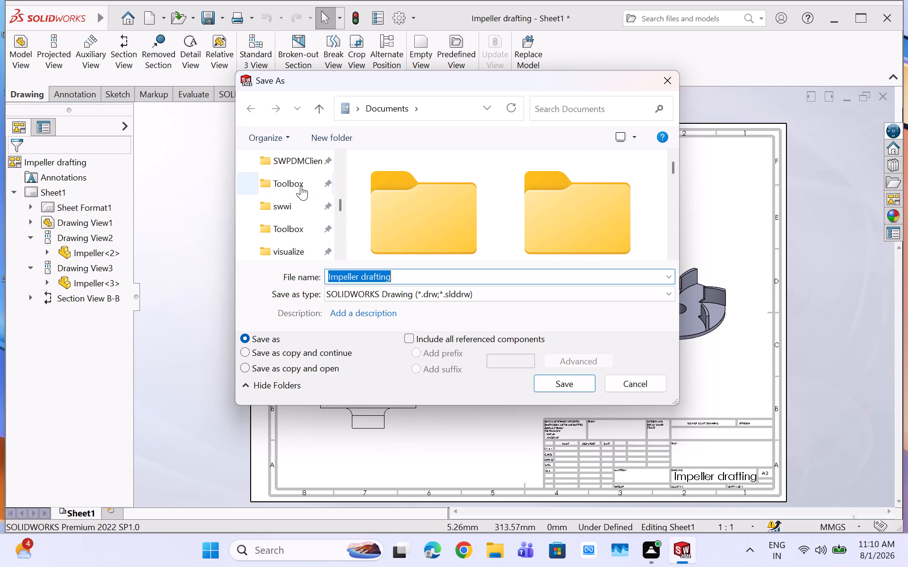
scroll(301, 186, "down", 14)
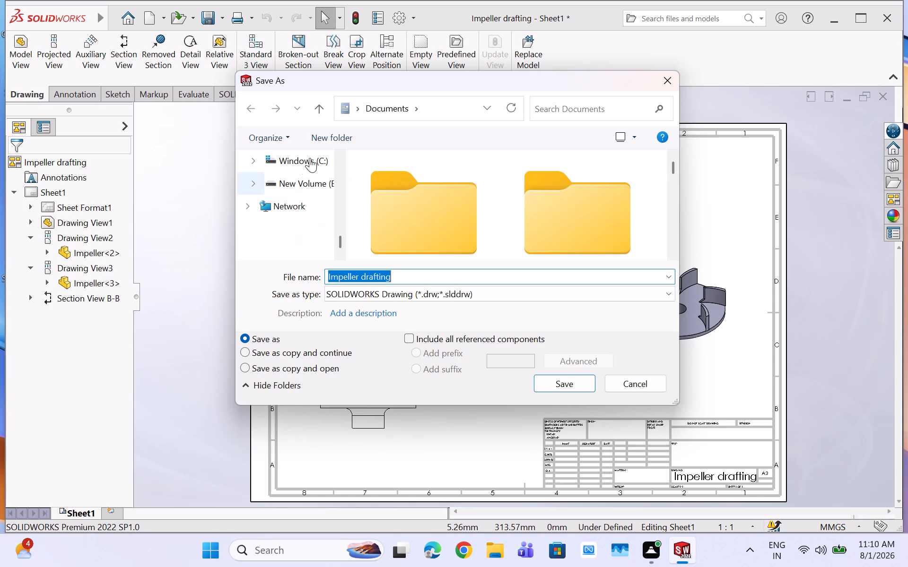
left_click(310, 158)
scroll(462, 213, "down", 8)
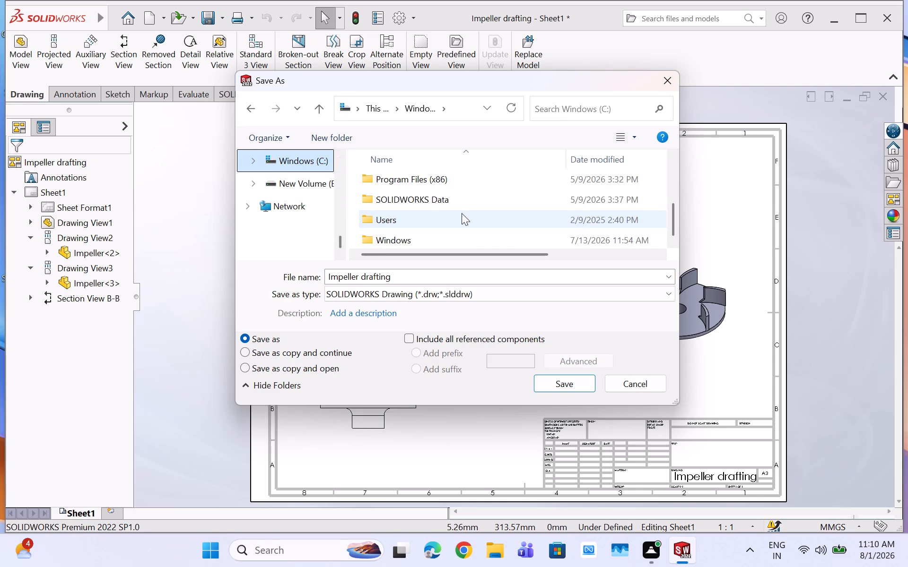
scroll(462, 213, "down", 3)
scroll(462, 213, "up", 3)
scroll(462, 213, "down", 9)
scroll(462, 213, "down", 17)
scroll(463, 202, "up", 5)
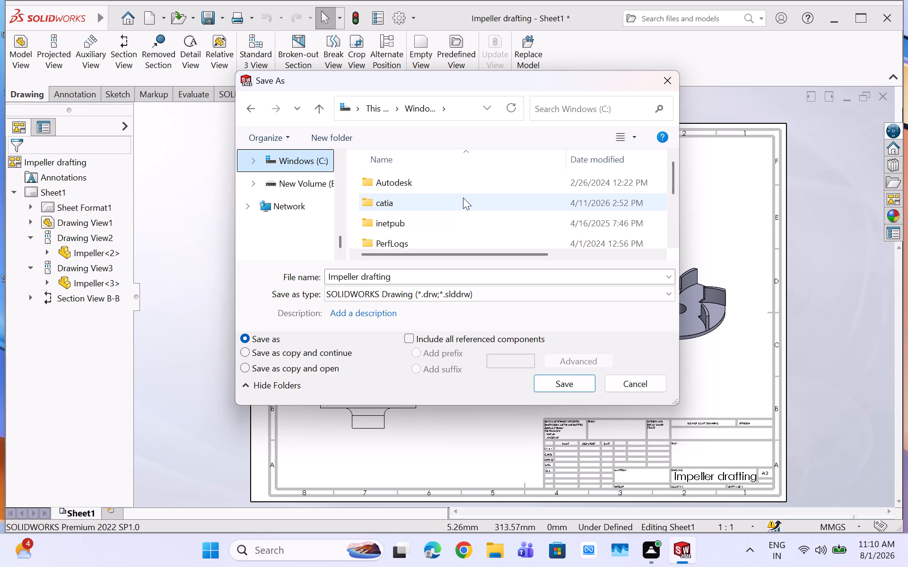
scroll(463, 198, "up", 8)
scroll(463, 198, "down", 9)
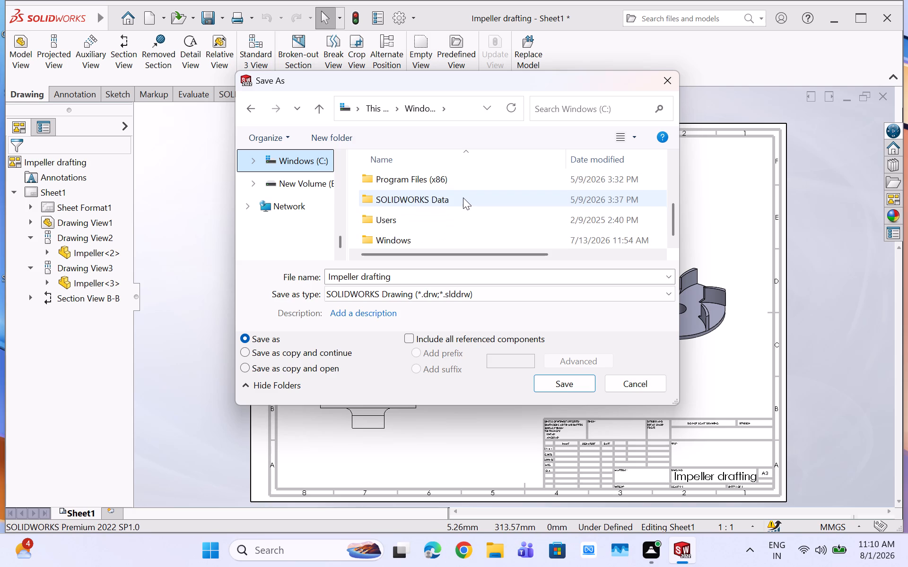
scroll(463, 198, "up", 7)
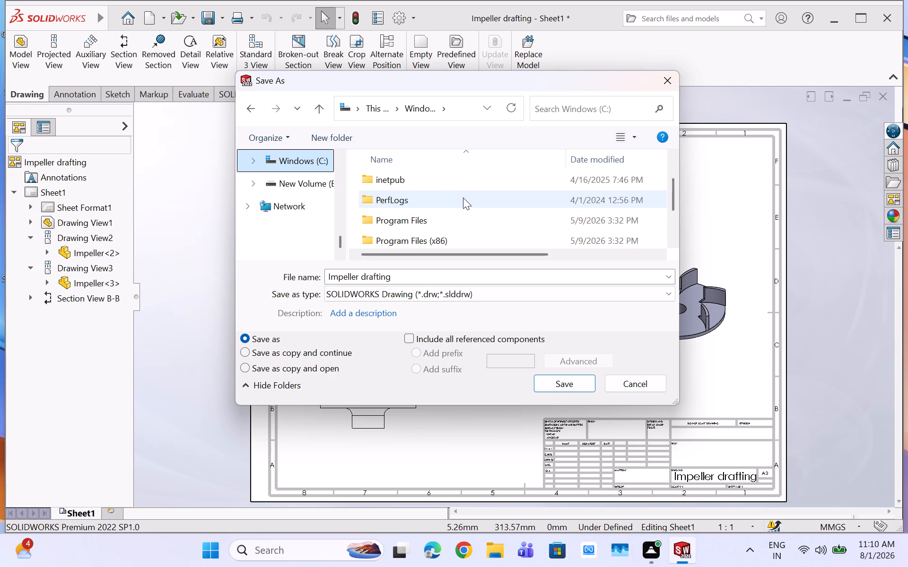
scroll(463, 198, "up", 6)
left_click(258, 112)
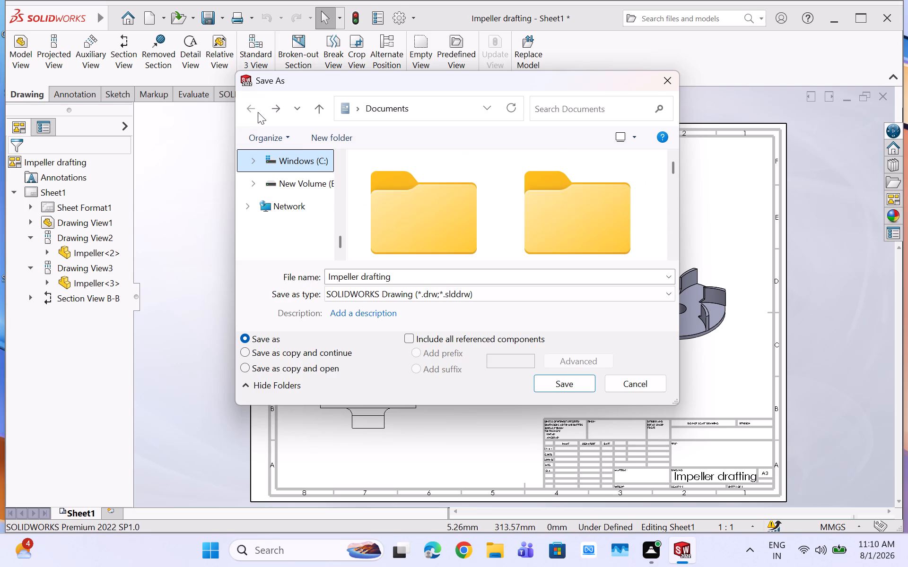
Save the drawing to the Desktop, keeping the name Impeller drafting and the SOLIDWORKS Drawing file type.
scroll(311, 175, "up", 6)
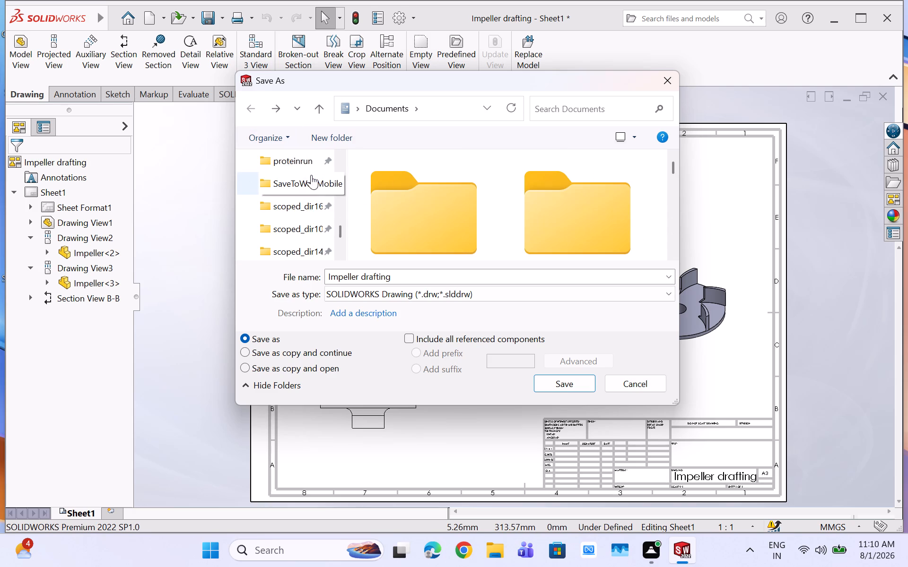
scroll(311, 175, "up", 18)
scroll(311, 173, "up", 10)
scroll(304, 188, "down", 3)
scroll(304, 188, "up", 1)
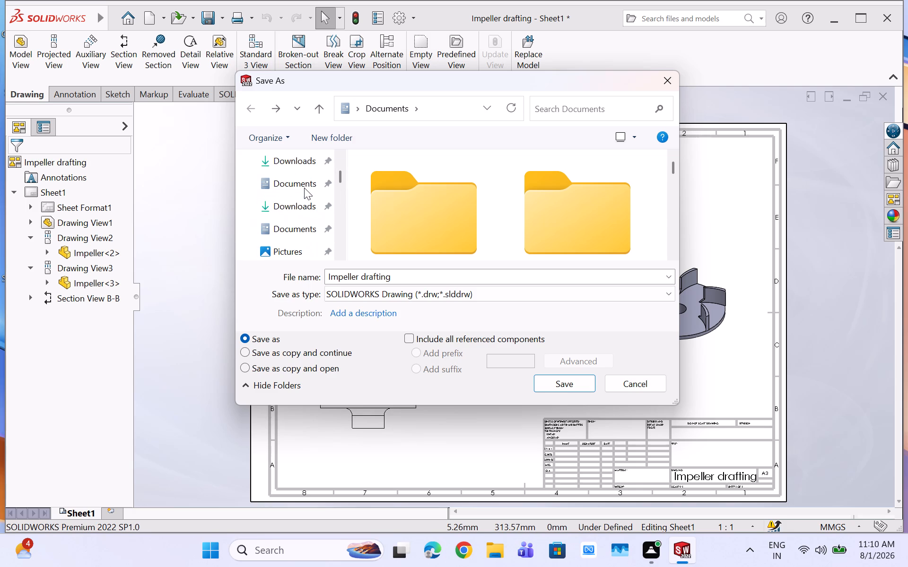
left_click(298, 182)
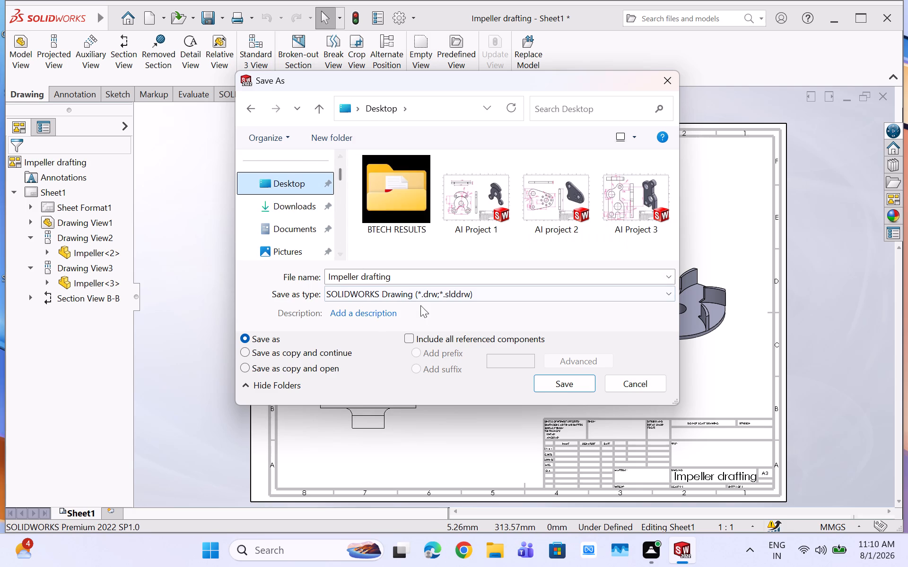
left_click(577, 384)
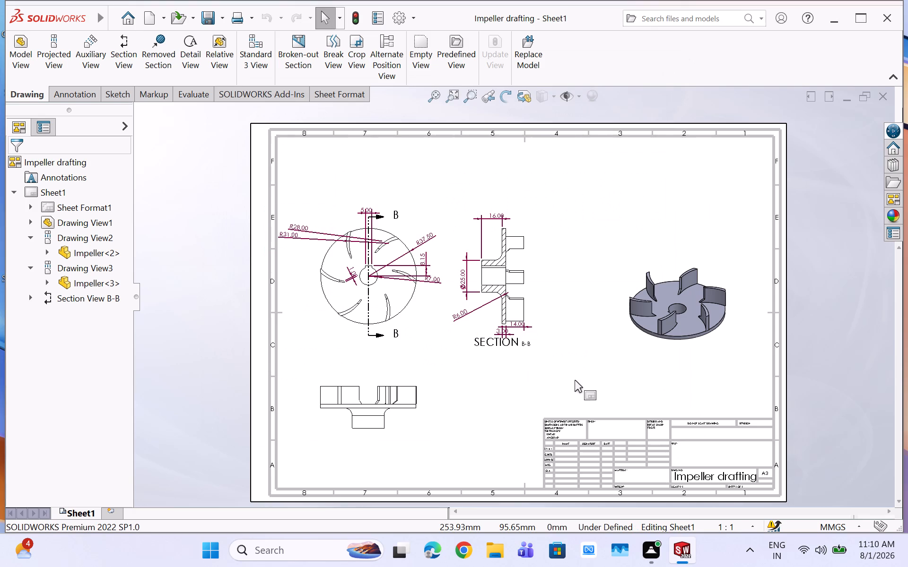
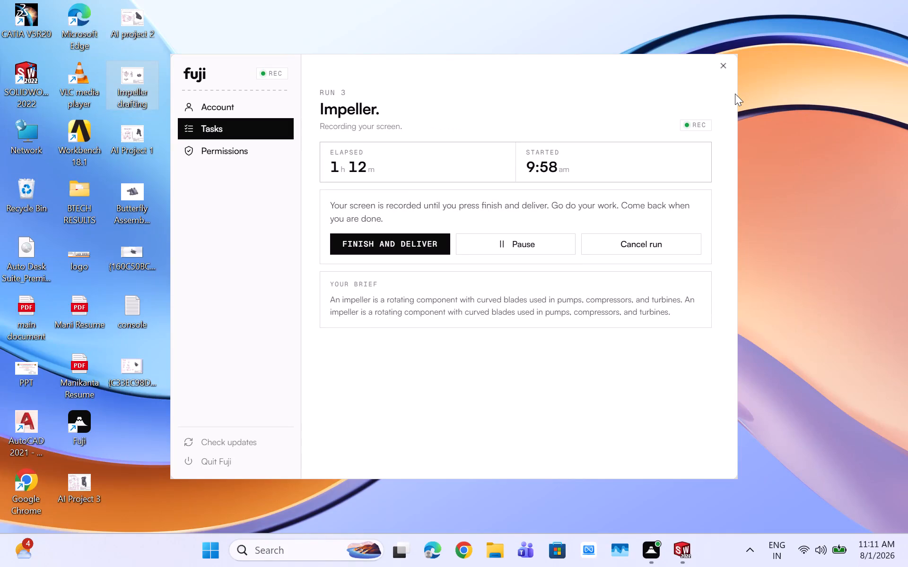
Move the Impeller drafting file to the end of the desktop icons, after the last file in its column.
left_click_drag(130, 79, 305, 89)
left_click_drag(305, 89, 816, 123)
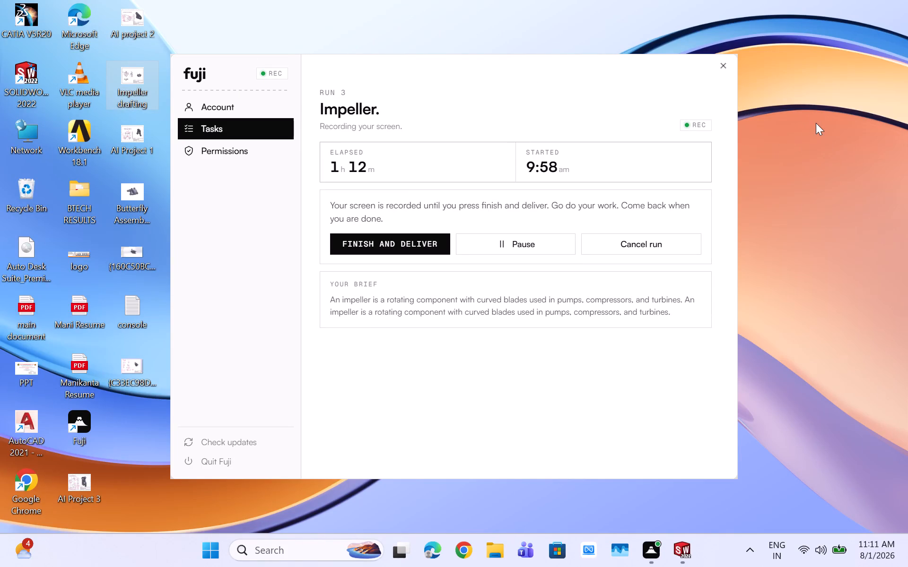
left_click_drag(118, 71, 768, 391)
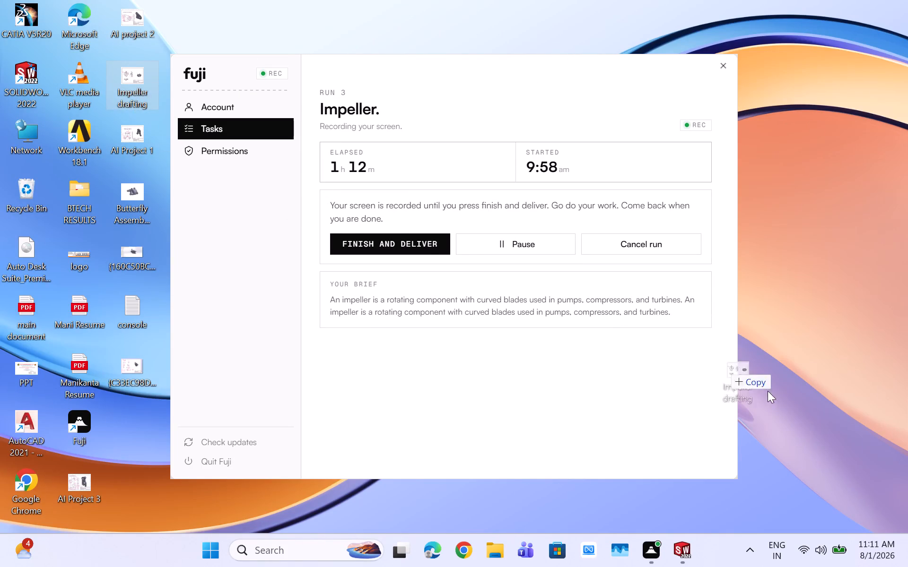
left_click_drag(768, 391, 830, 481)
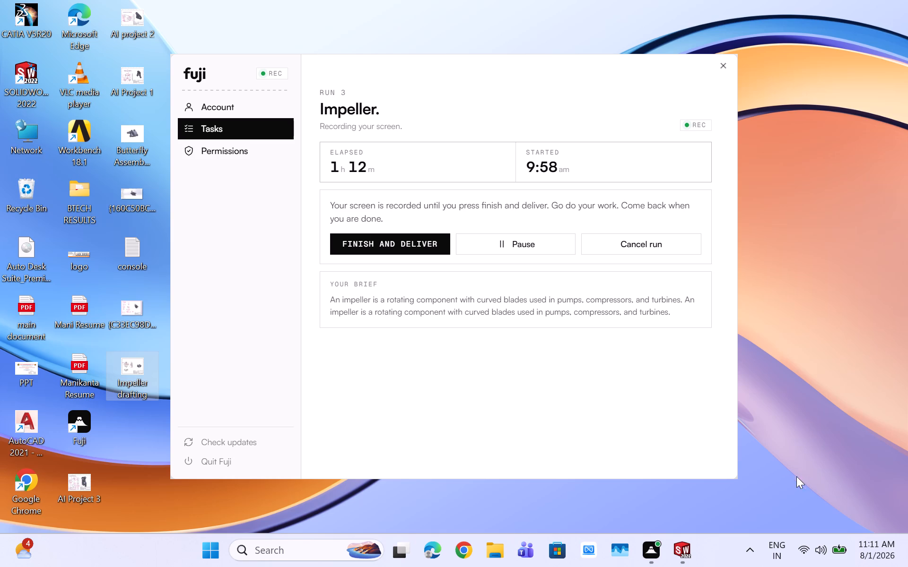
left_click_drag(125, 383, 136, 509)
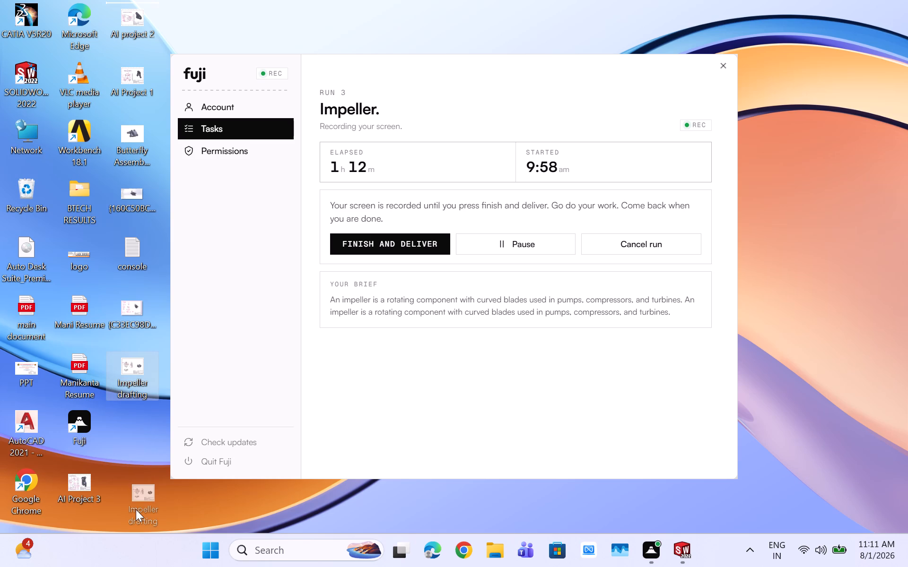
left_click_drag(136, 509, 137, 509)
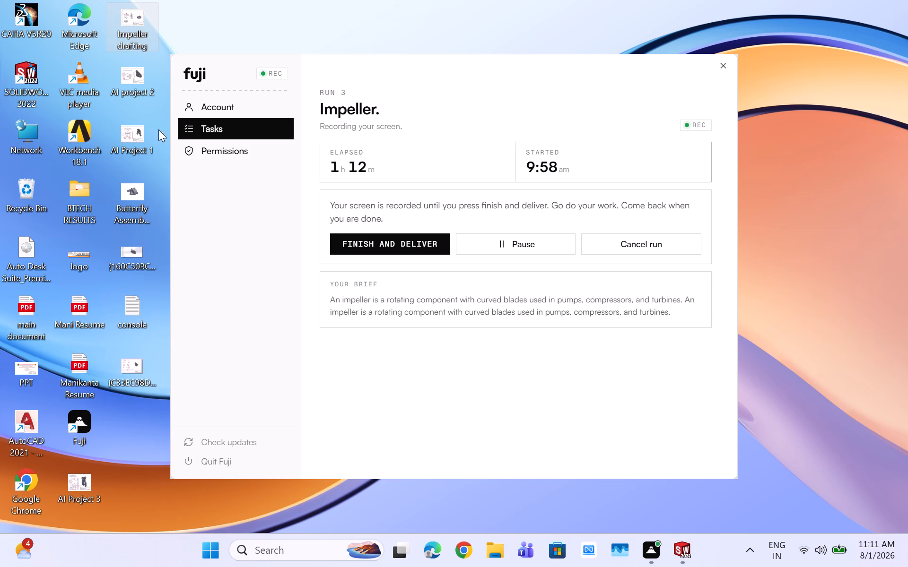
left_click_drag(142, 24, 145, 406)
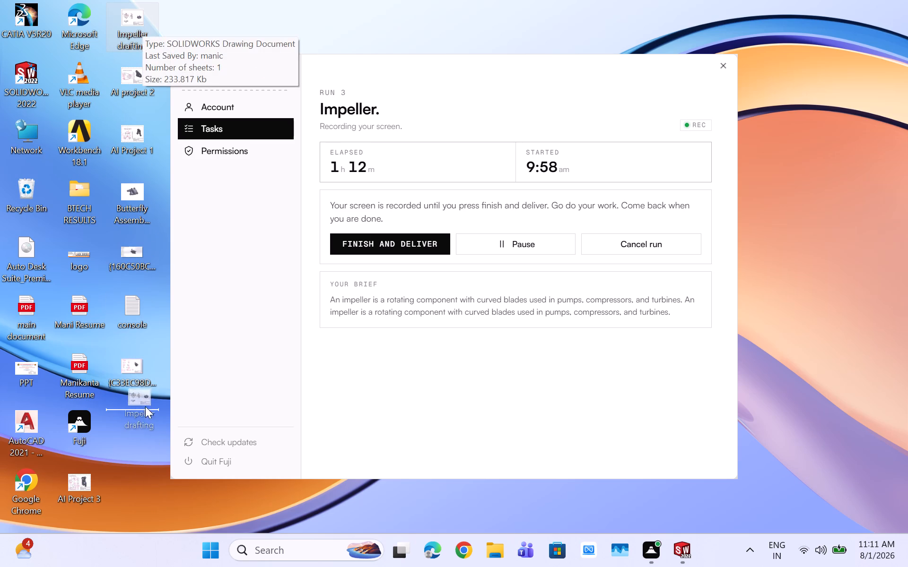
left_click_drag(145, 406, 135, 422)
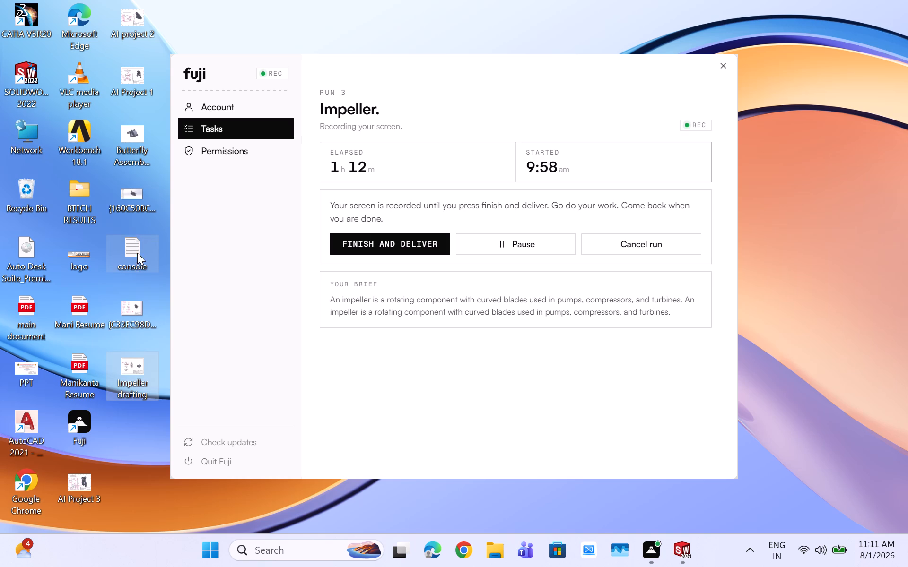
Delete the console text file from the desktop.
right_click(137, 257)
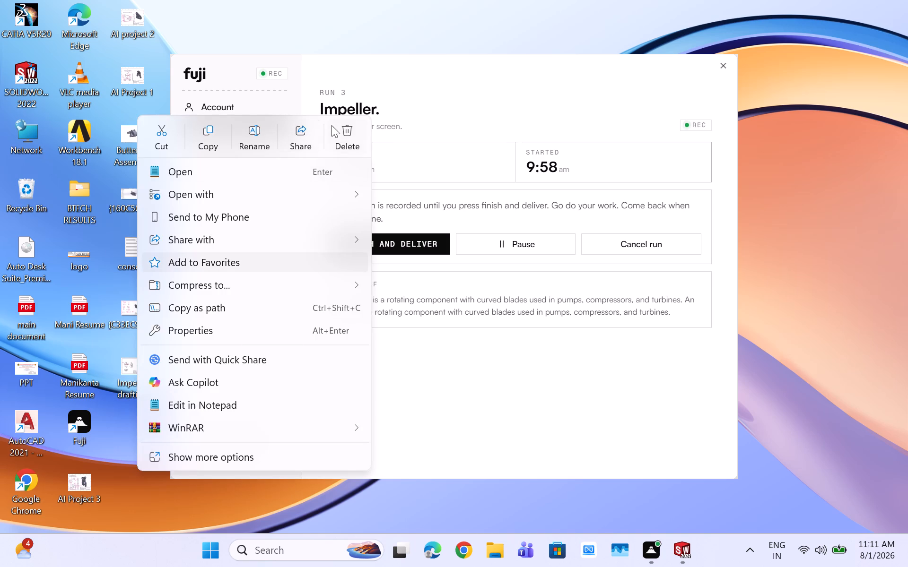
left_click(340, 141)
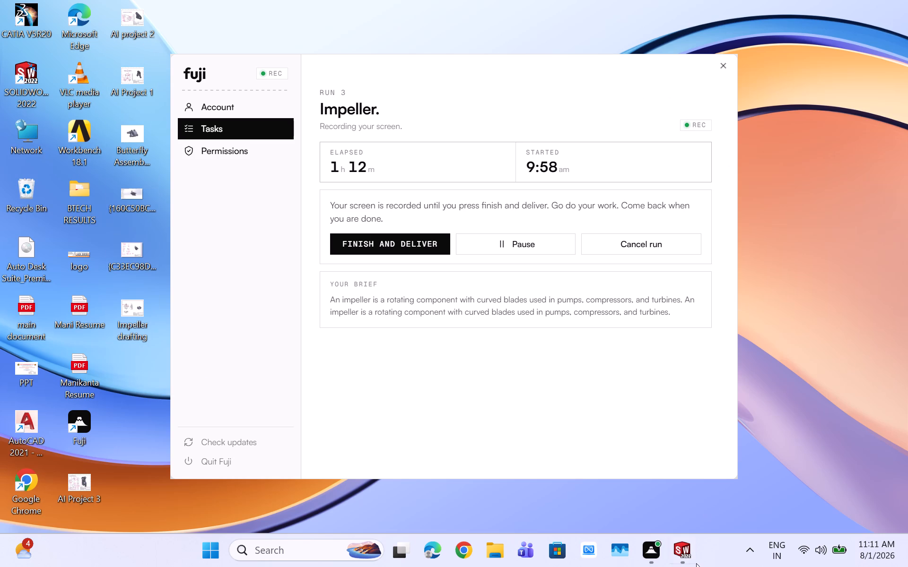
Switch to SOLIDWORKS with the Impeller drafting drawing sheet.
left_click(678, 546)
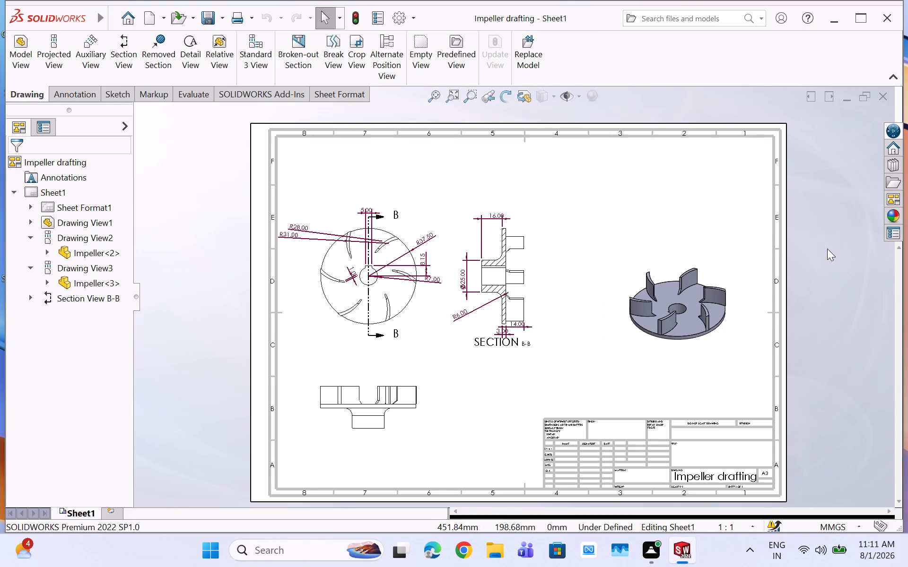
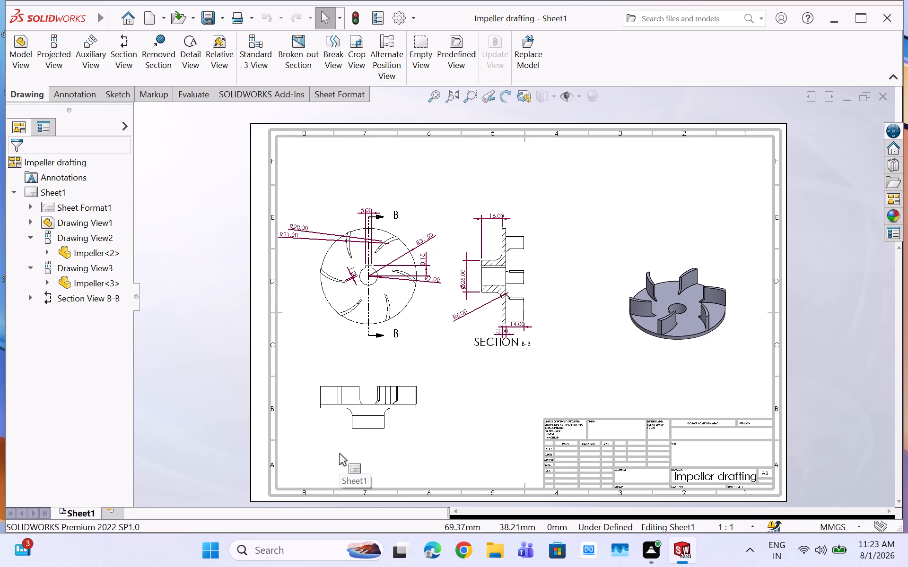
Save the impeller drawing.
key("ctrl+s")
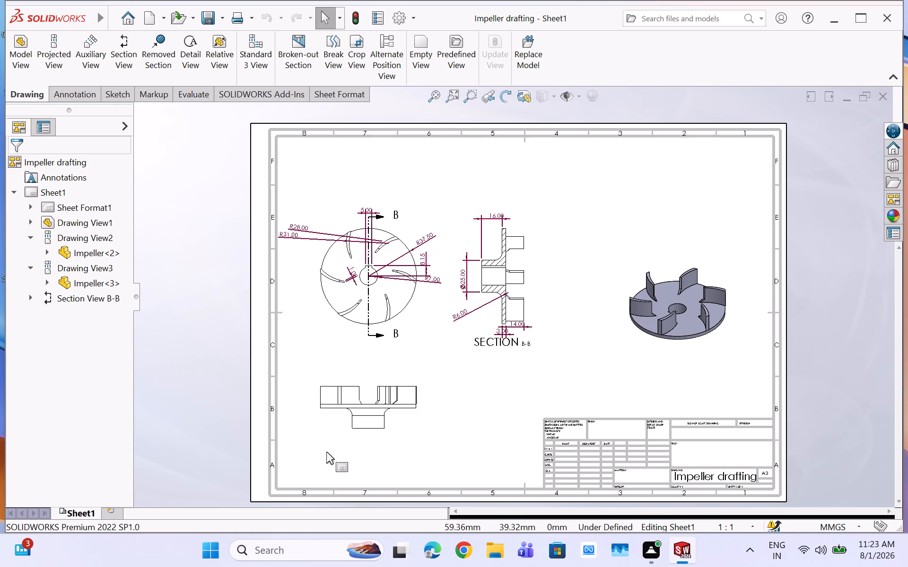
Save a copy of the drawing to the Desktop in Adobe Portable Document Format, named "Impeller drafting pdf".
left_click(220, 19)
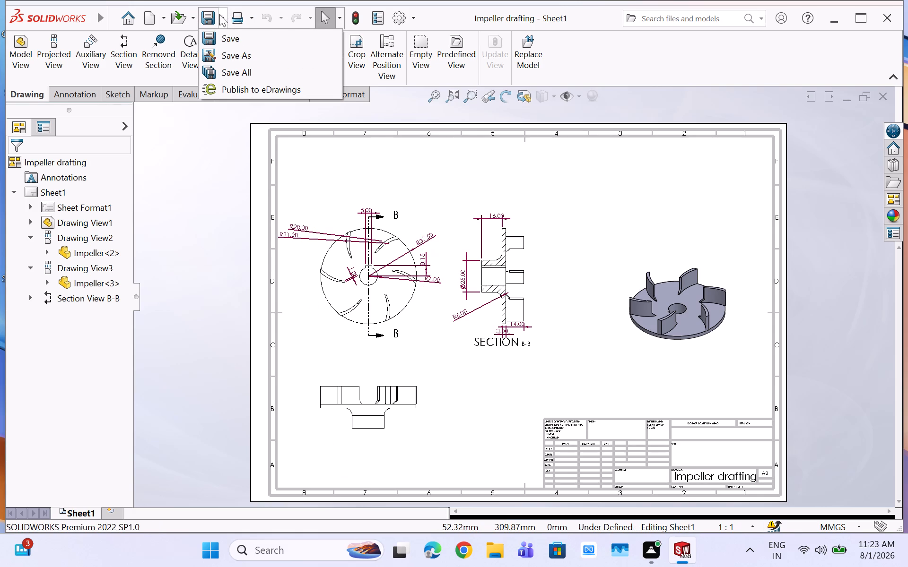
left_click(229, 60)
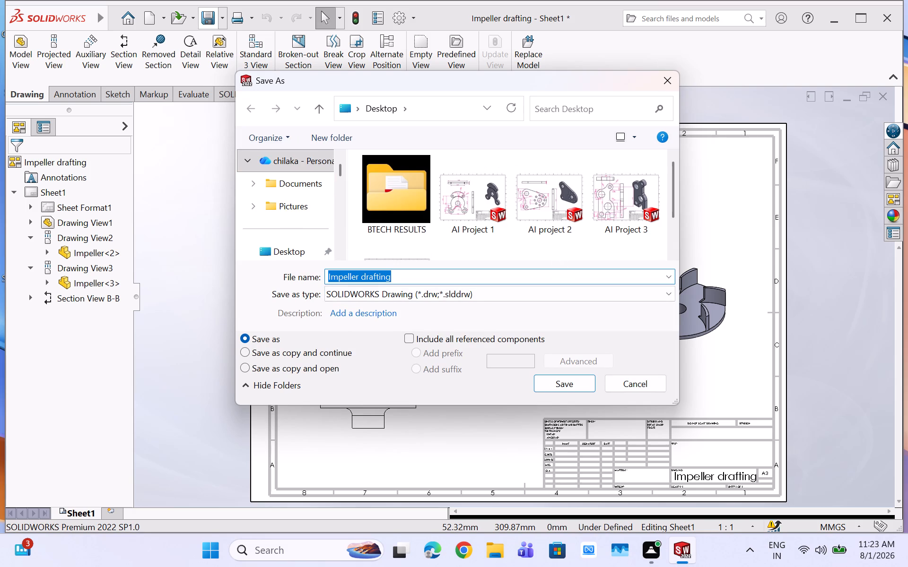
left_click(551, 274)
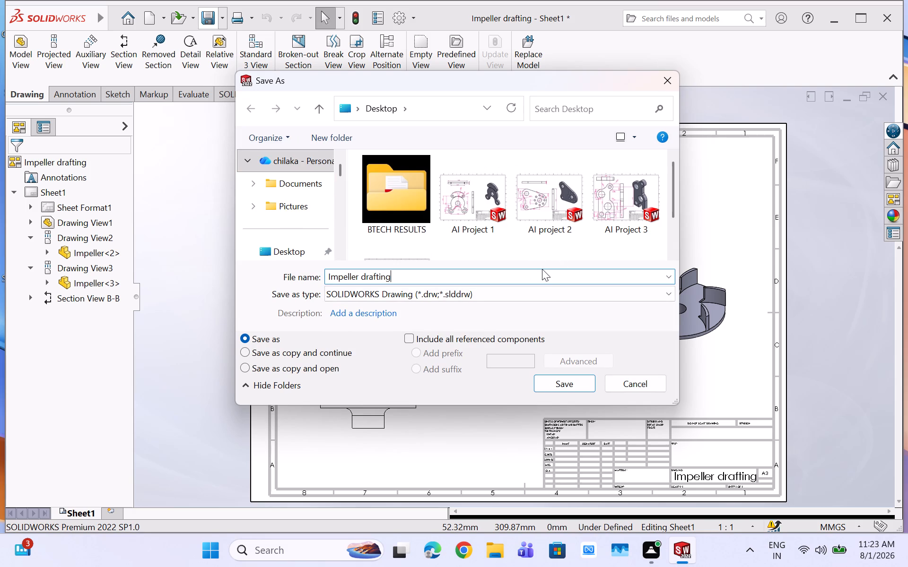
key("p")
key("BackSpace")
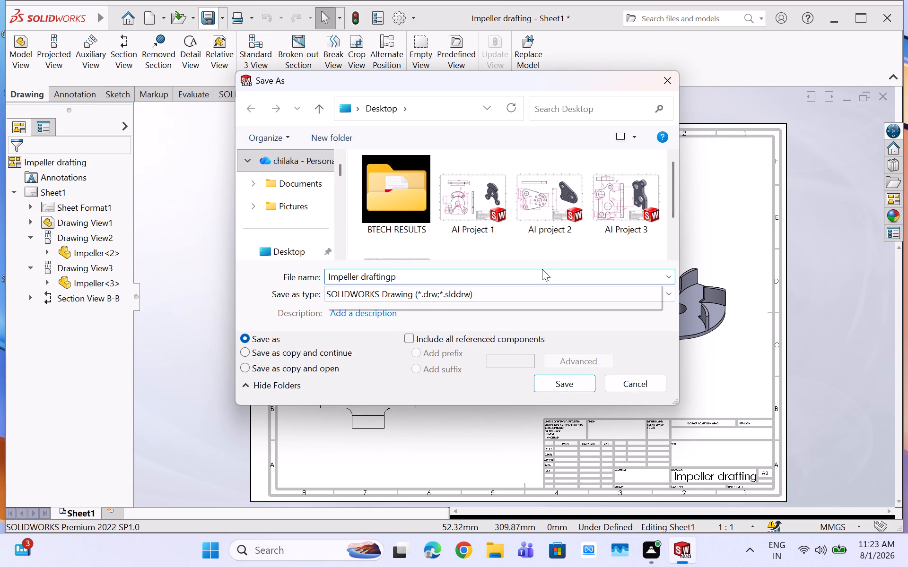
key("space")
key("p")
type("df")
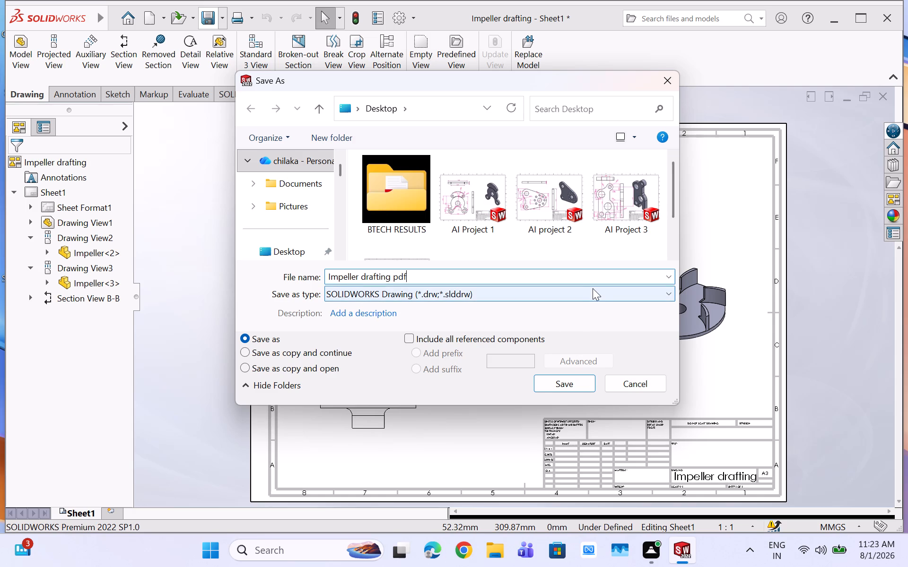
left_click(593, 290)
left_click(489, 345)
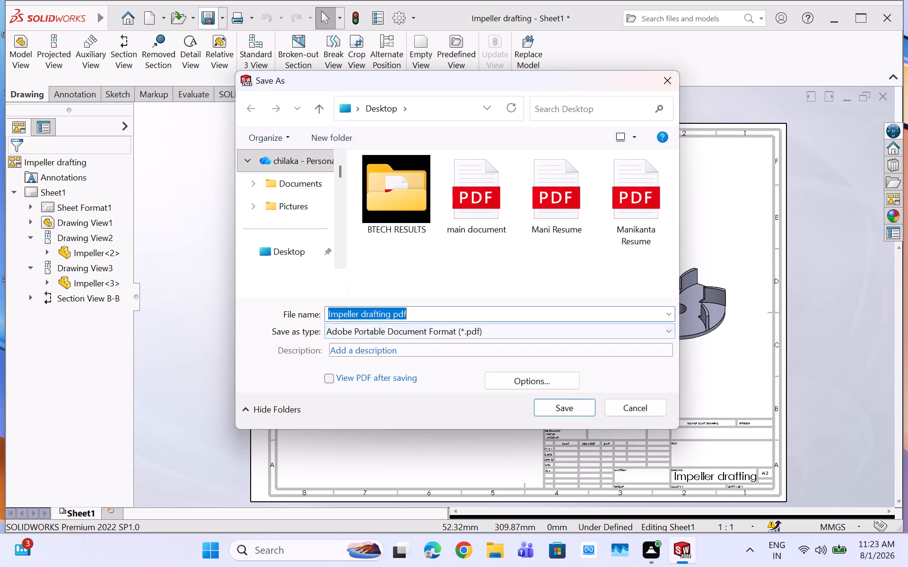
left_click(567, 407)
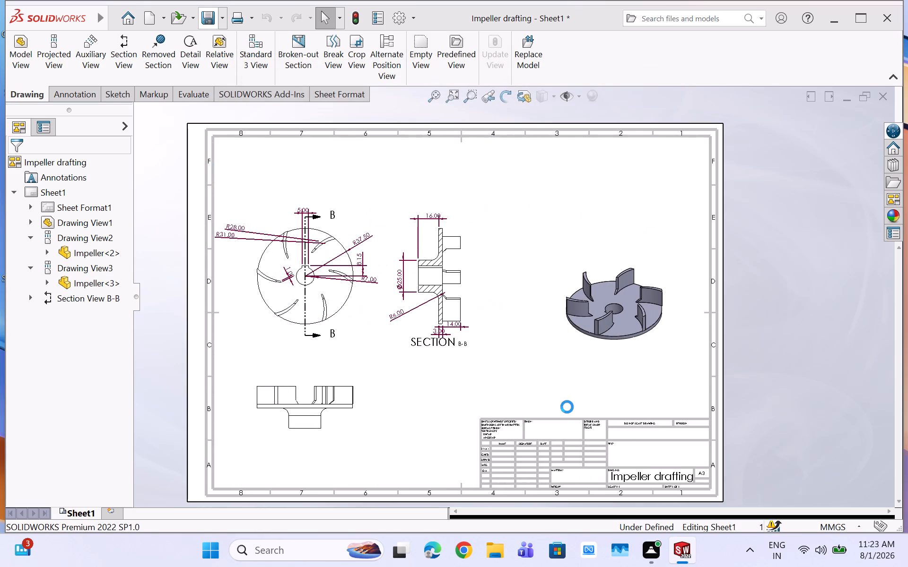
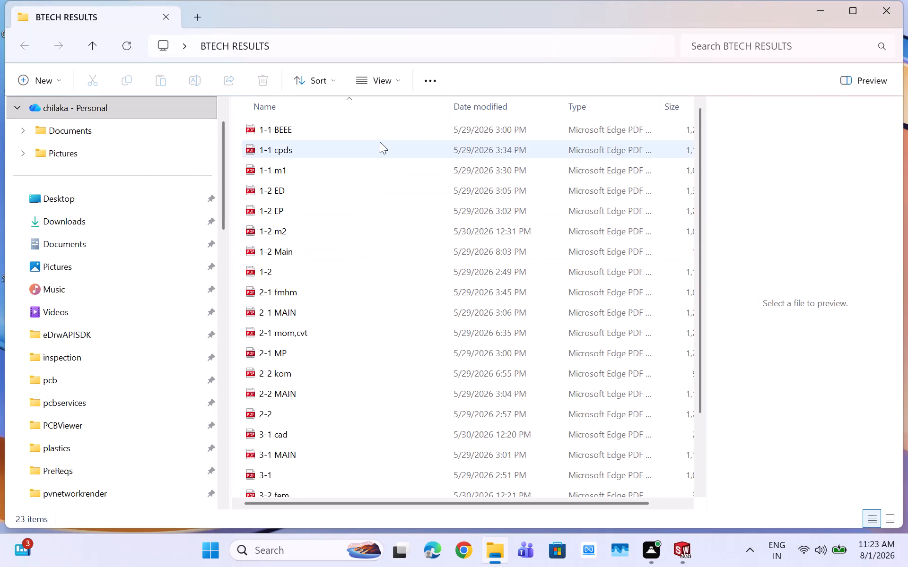
Switch to File Explorer and look through the files in the BTECH RESULTS folder for the exported impeller PDF.
scroll(380, 142, "down", 6)
scroll(365, 169, "up", 6)
left_click(365, 169)
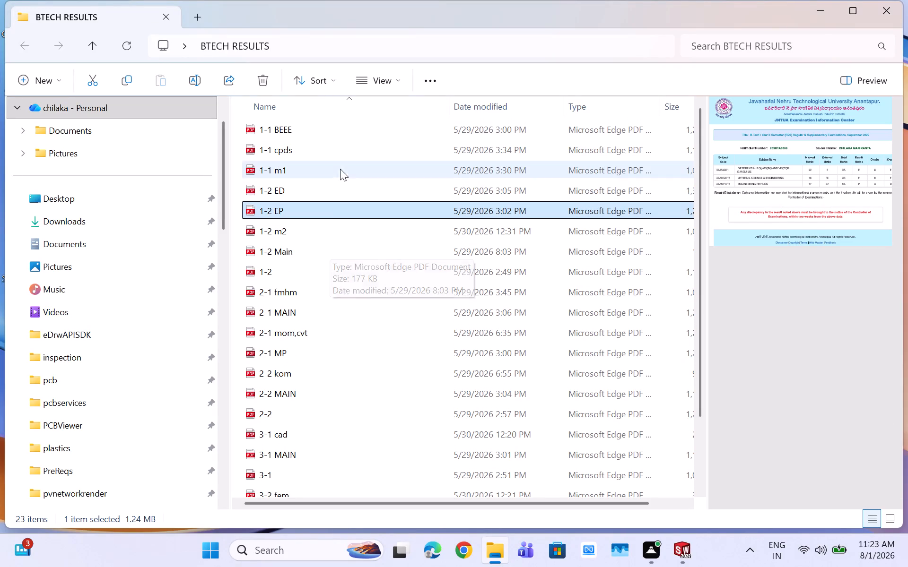
scroll(340, 157, "up", 5)
scroll(340, 152, "down", 11)
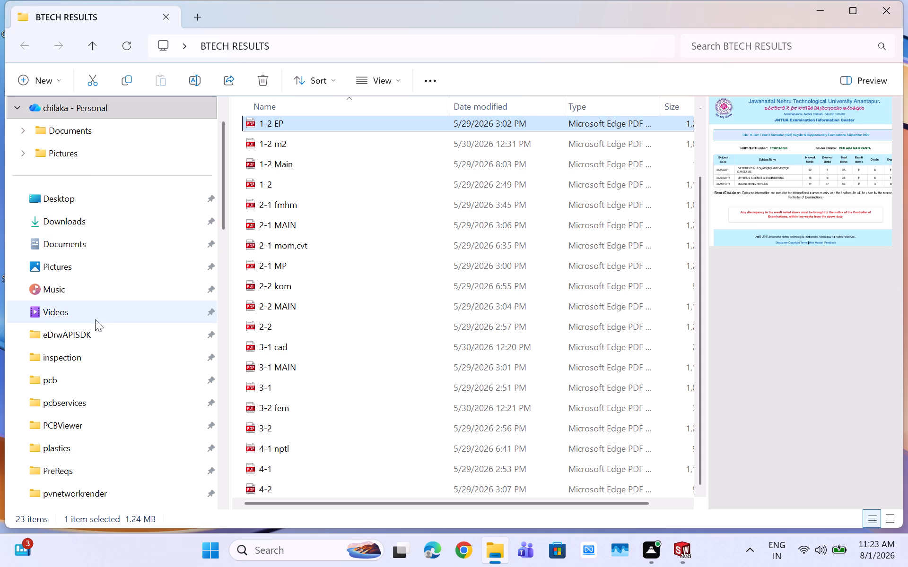
Browse through the user profile on drive C to the Desktop folder and check its files for the impeller PDF.
scroll(117, 379, "down", 20)
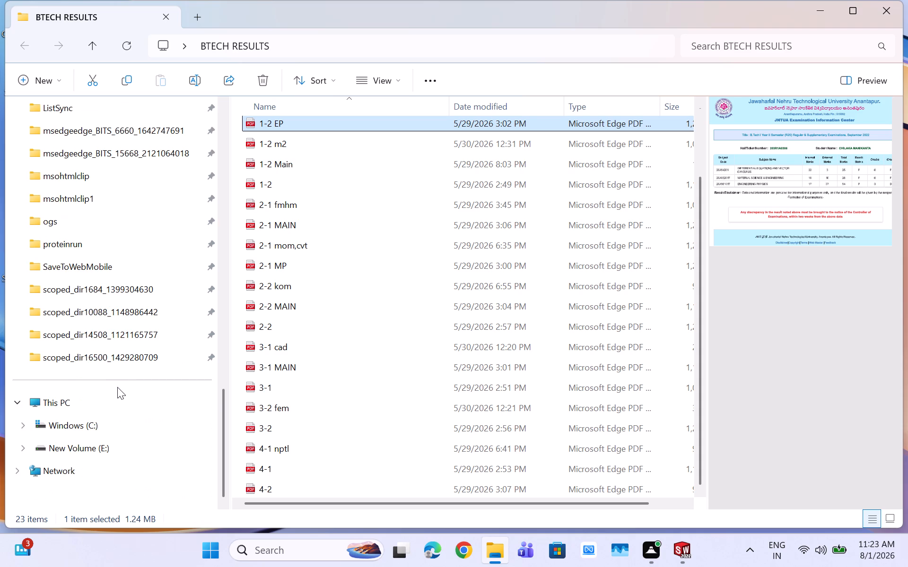
left_click(106, 425)
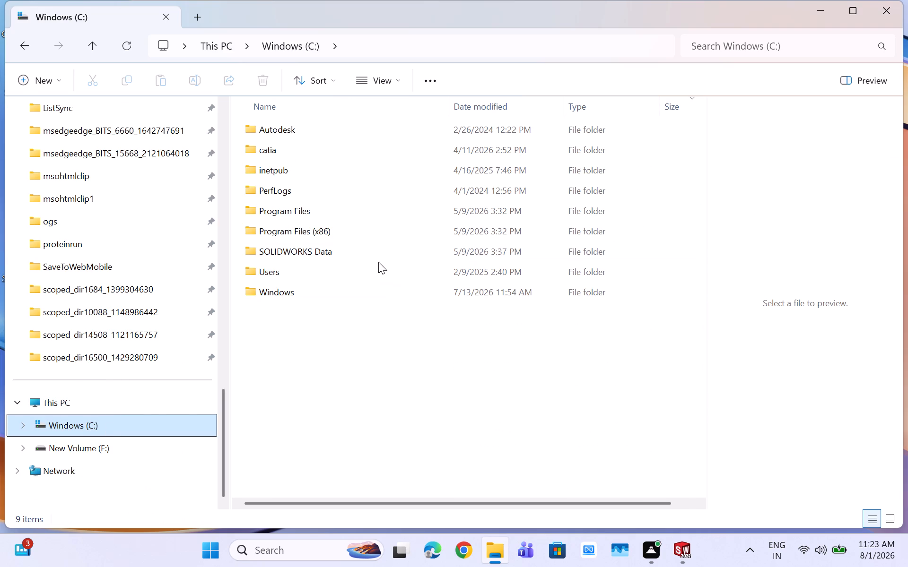
double_click(372, 274)
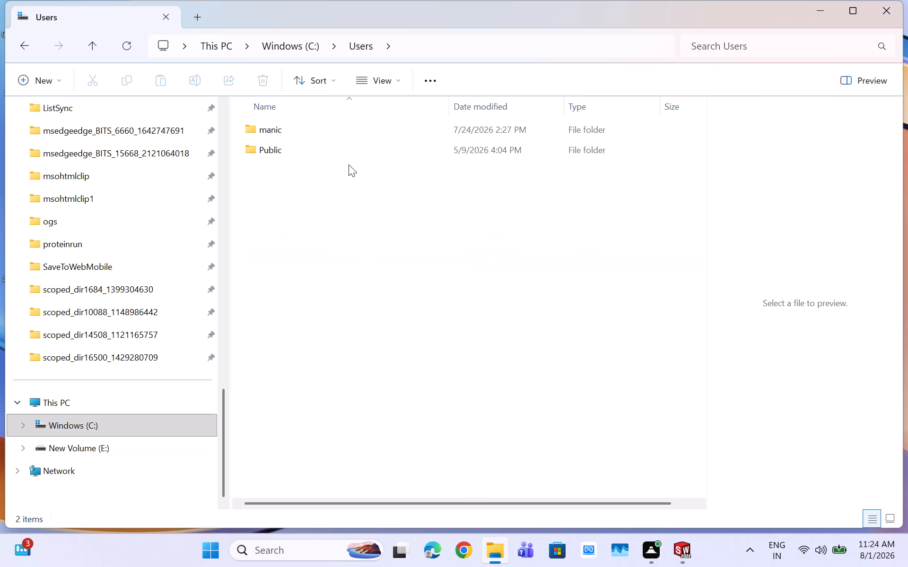
double_click(351, 128)
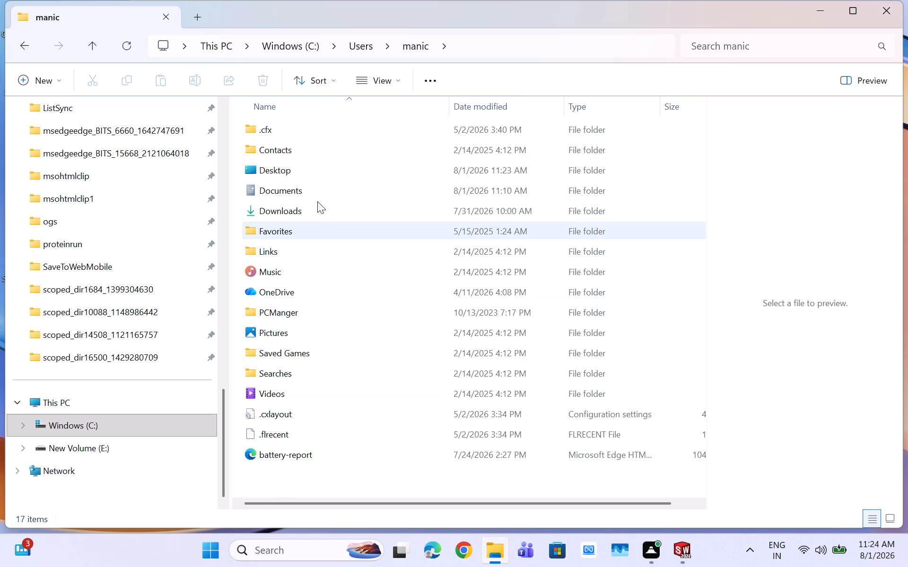
double_click(327, 163)
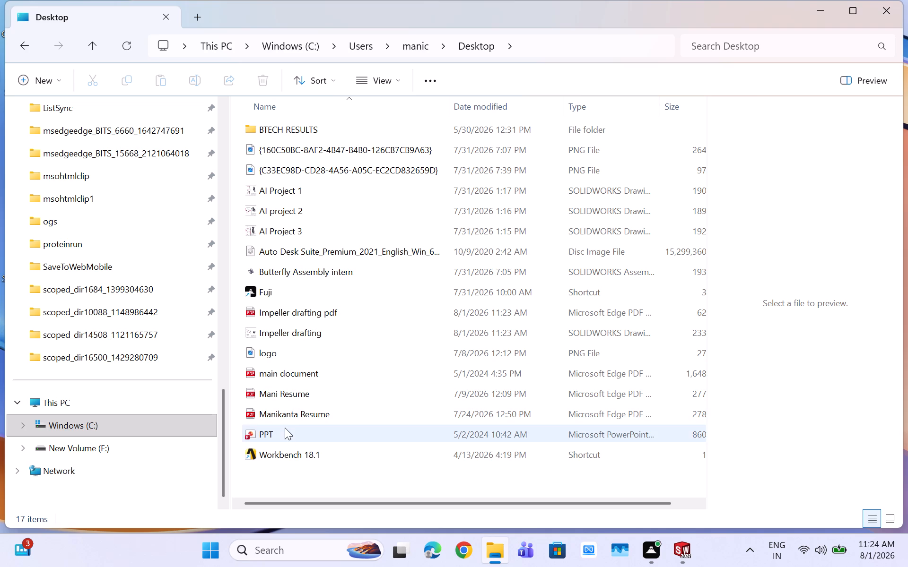
Go back to the user profile, open its Documents folder and look through the files for the impeller PDF.
left_click(22, 46)
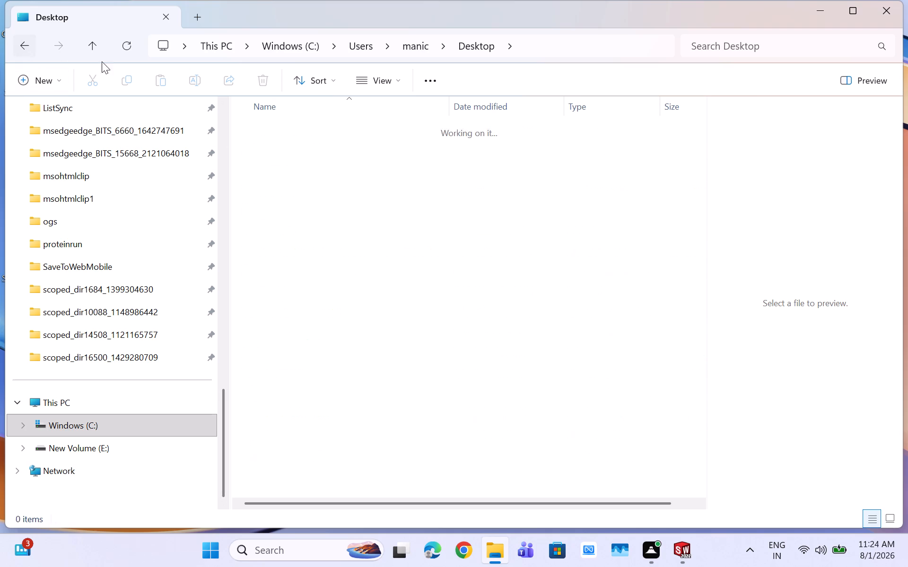
left_click(319, 184)
left_click(319, 185)
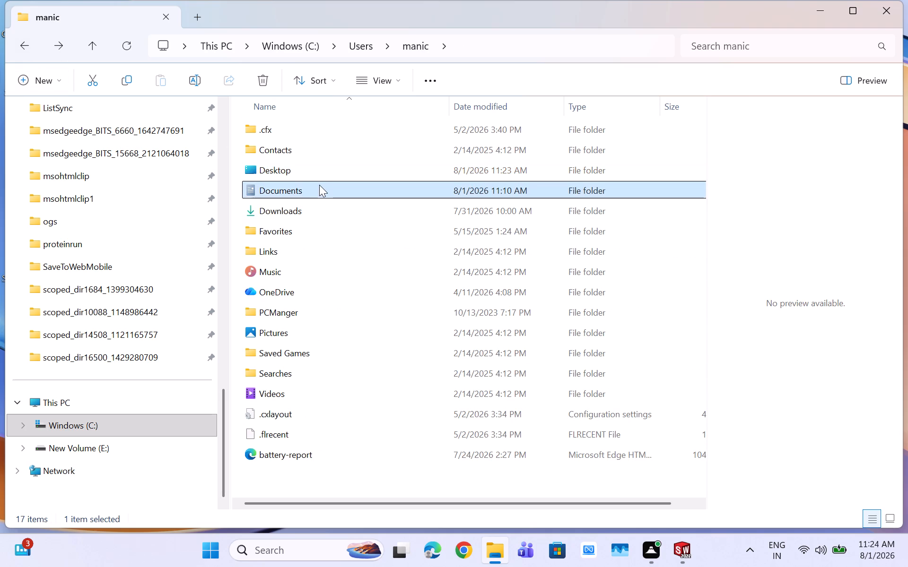
left_click(319, 185)
scroll(319, 185, "down", 6)
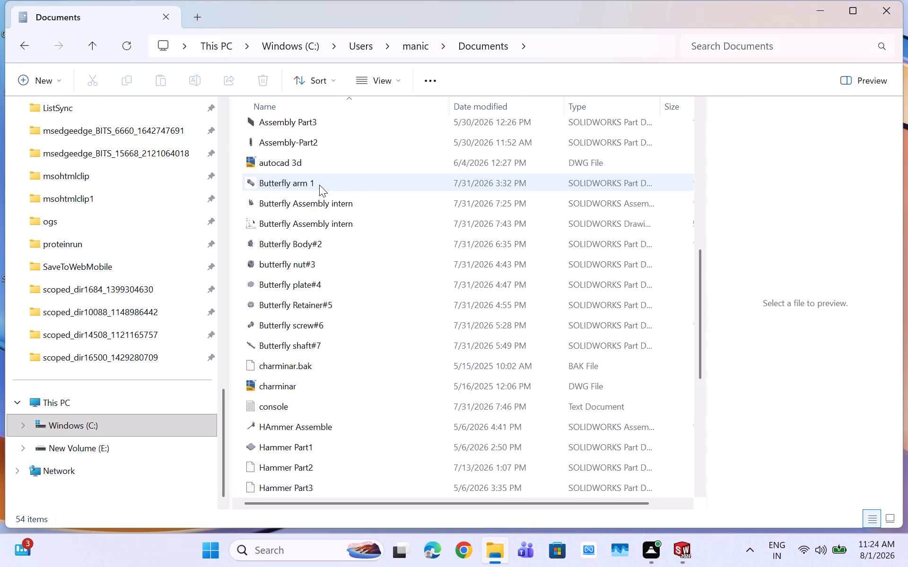
scroll(319, 185, "down", 14)
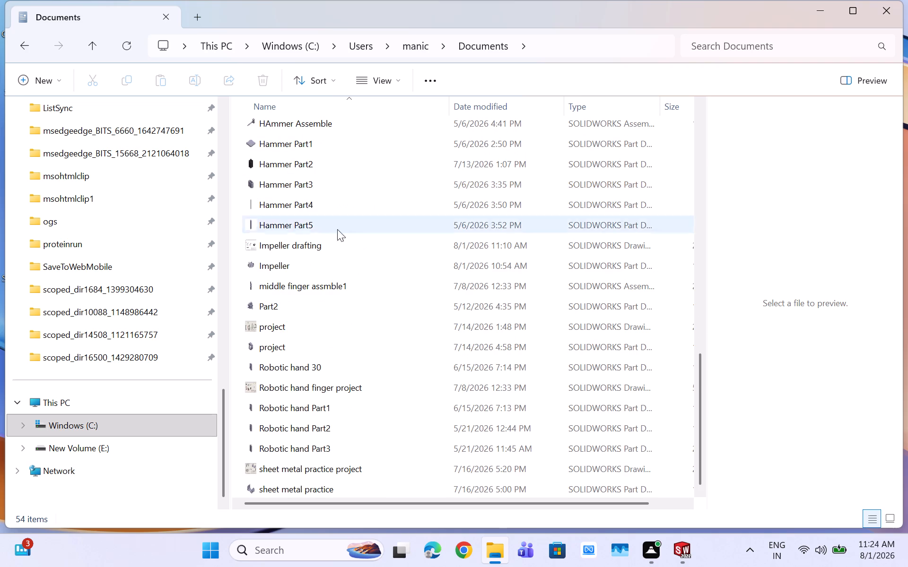
scroll(350, 253, "up", 6)
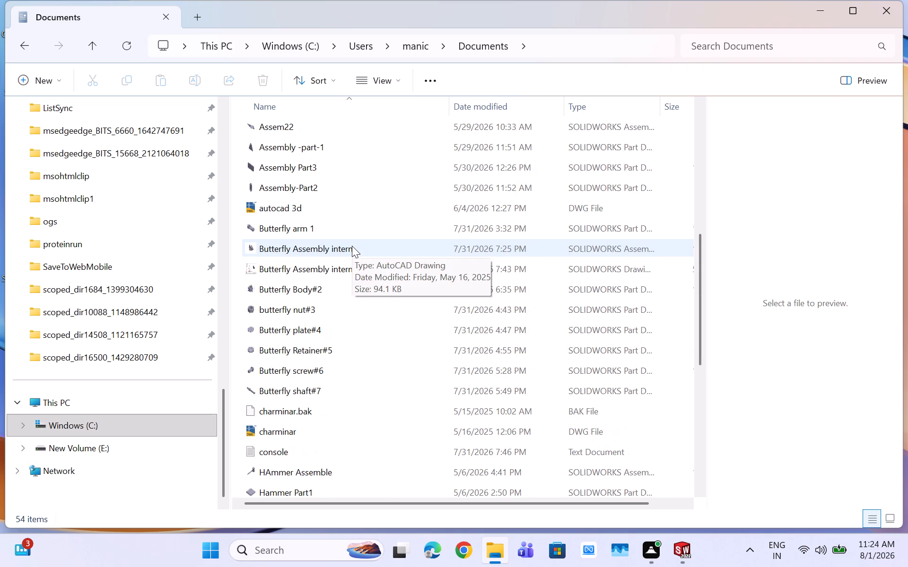
scroll(352, 246, "up", 7)
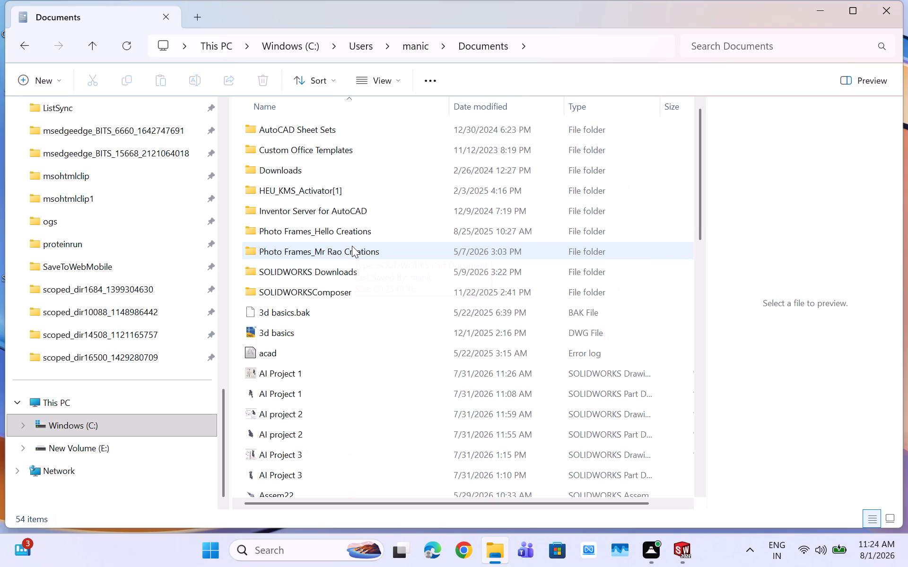
Search the Documents folder for "impeller pdf", and clear the search after checking it.
left_click(766, 48)
key("i")
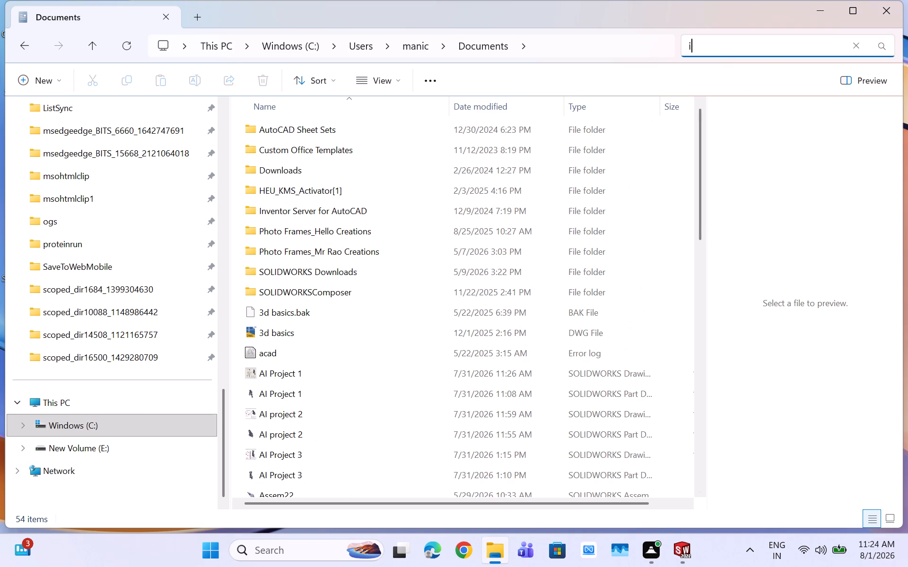
key("m")
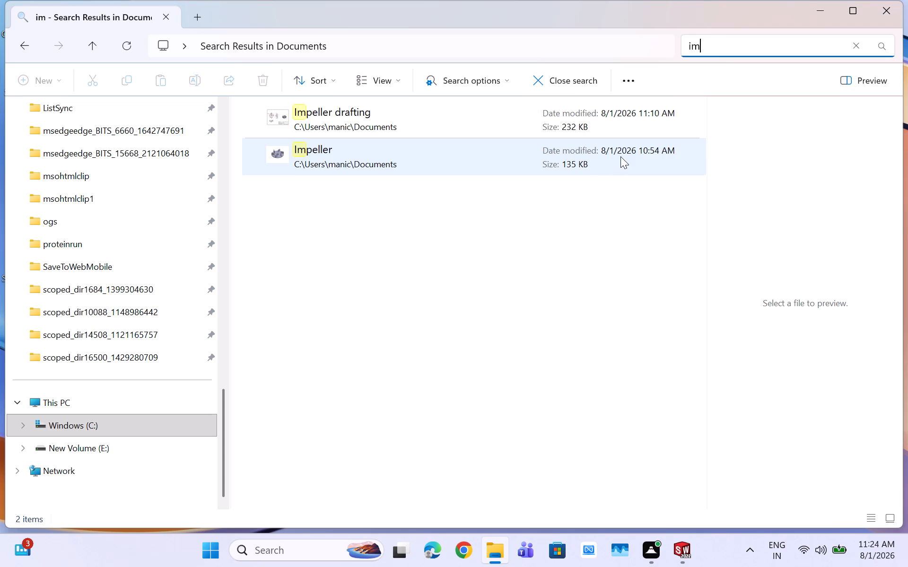
key("p")
type("eller")
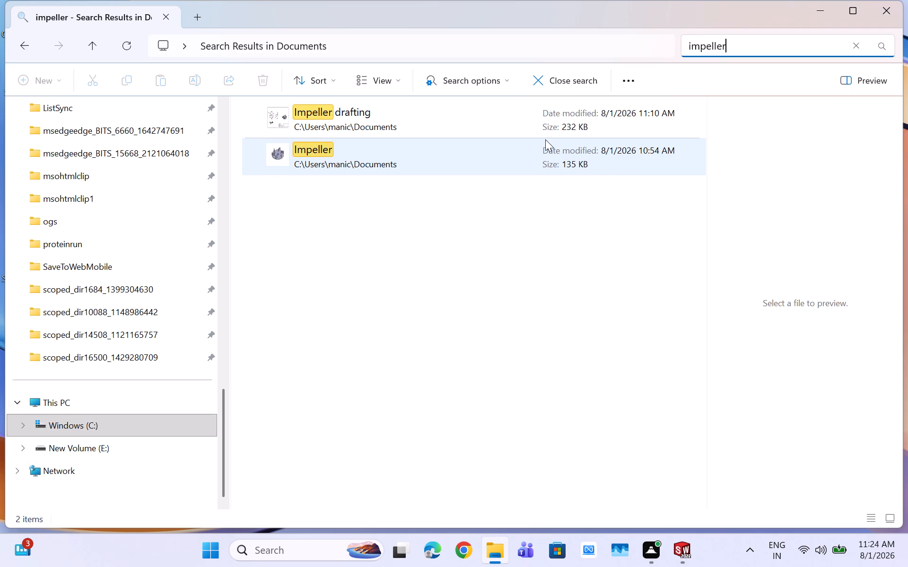
key("space")
key("p")
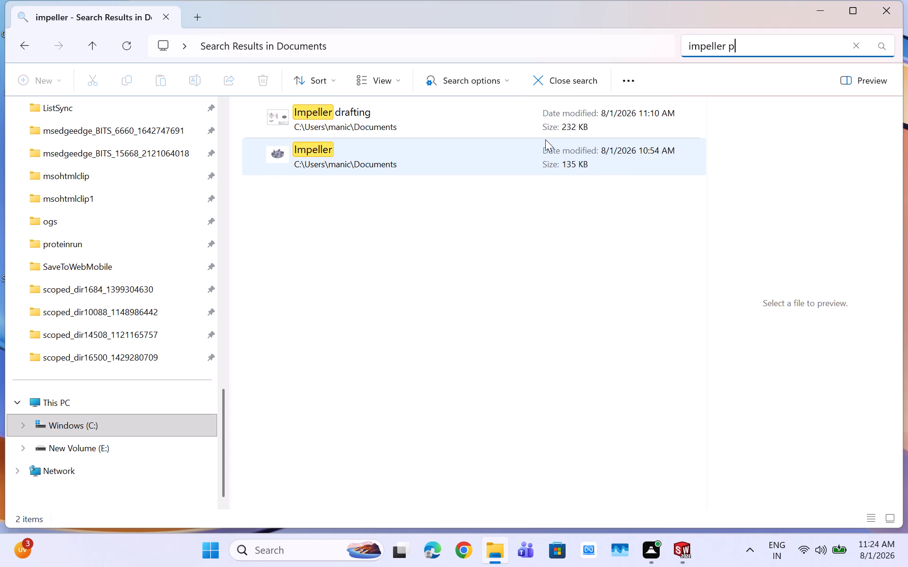
type("df")
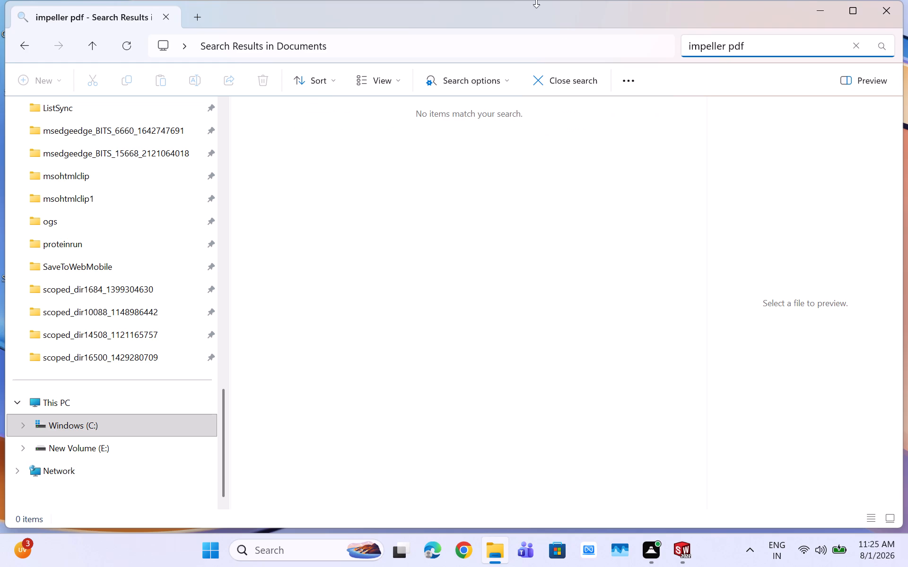
key("BackSpace")
key("BackSpace")
key("BackSpace")
key("BackSpace")
key("BackSpace")
key("BackSpace")
key("BackSpace")
key("BackSpace")
key("BackSpace")
key("BackSpace")
key("BackSpace")
key("BackSpace")
key("BackSpace")
key("BackSpace")
key("BackSpace")
key("BackSpace")
key("BackSpace")
key("BackSpace")
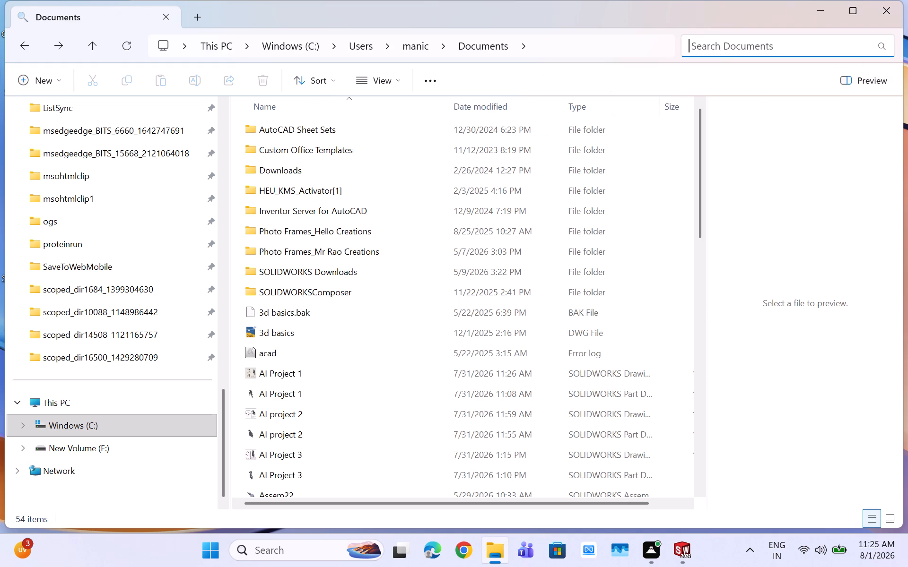
Switch to SOLIDWORKS and save the impeller drawing.
left_click(683, 558)
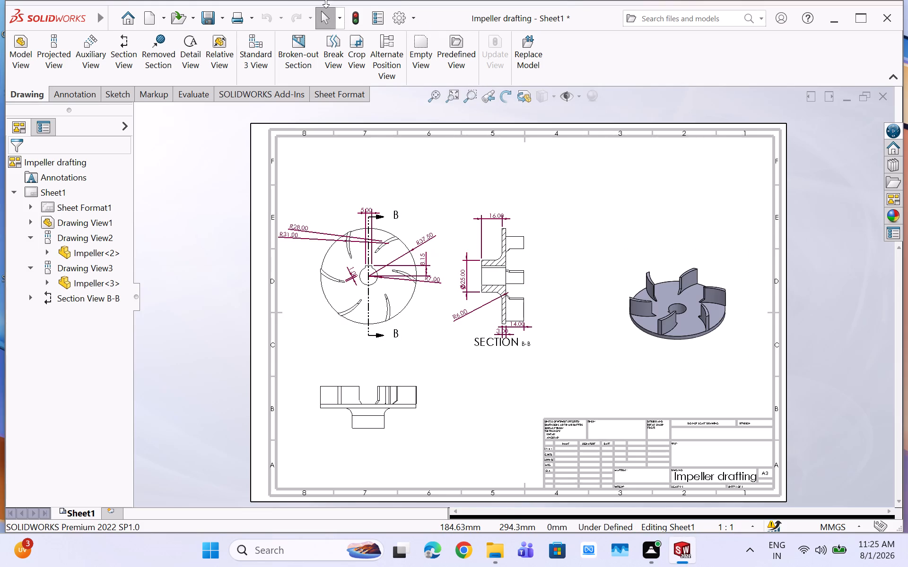
left_click(217, 12)
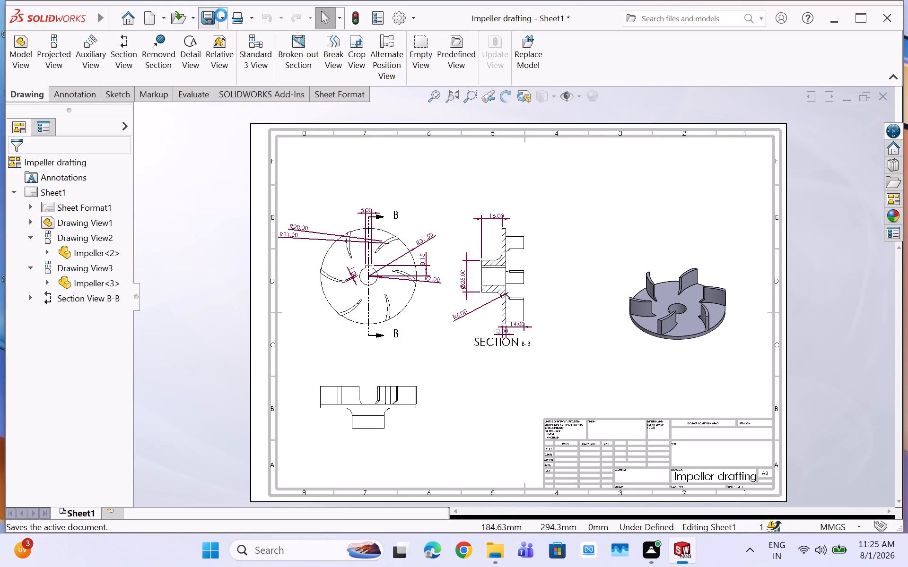
Start a Save As of the drawing in Adobe Portable Document Format and examine the Desktop's PDF files and available folder locations.
left_click(221, 17)
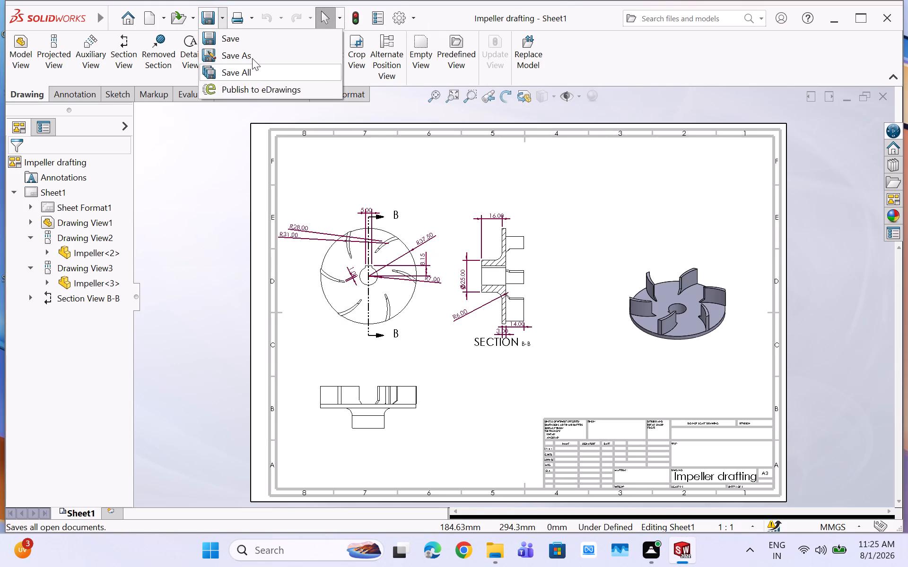
left_click(253, 54)
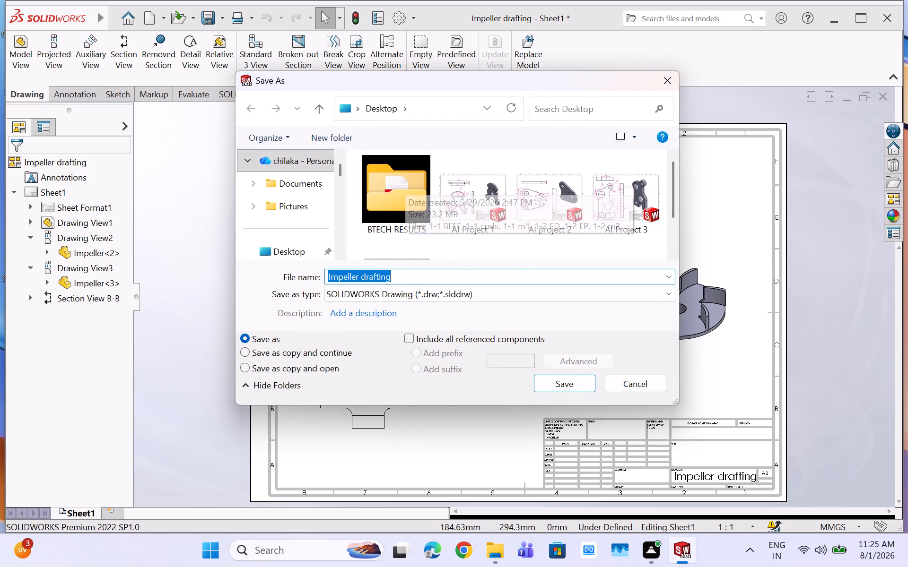
left_click(583, 298)
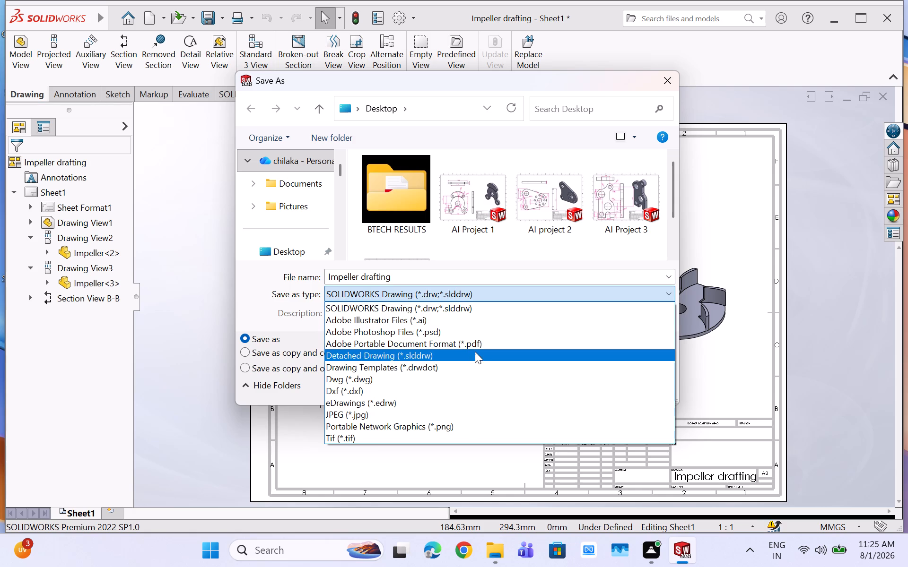
left_click(476, 342)
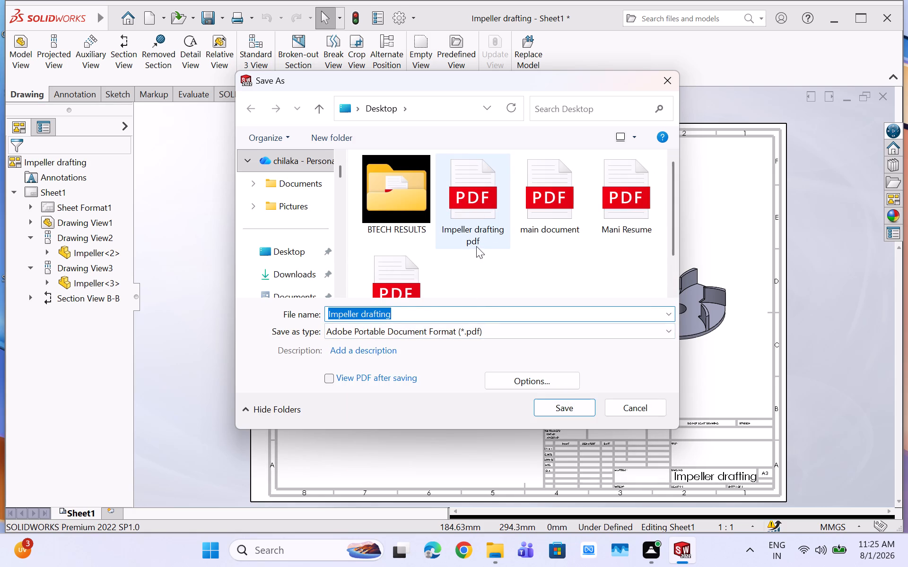
scroll(485, 236, "down", 1)
scroll(485, 236, "up", 2)
scroll(459, 276, "down", 4)
scroll(459, 276, "up", 4)
scroll(286, 275, "down", 8)
scroll(289, 274, "down", 14)
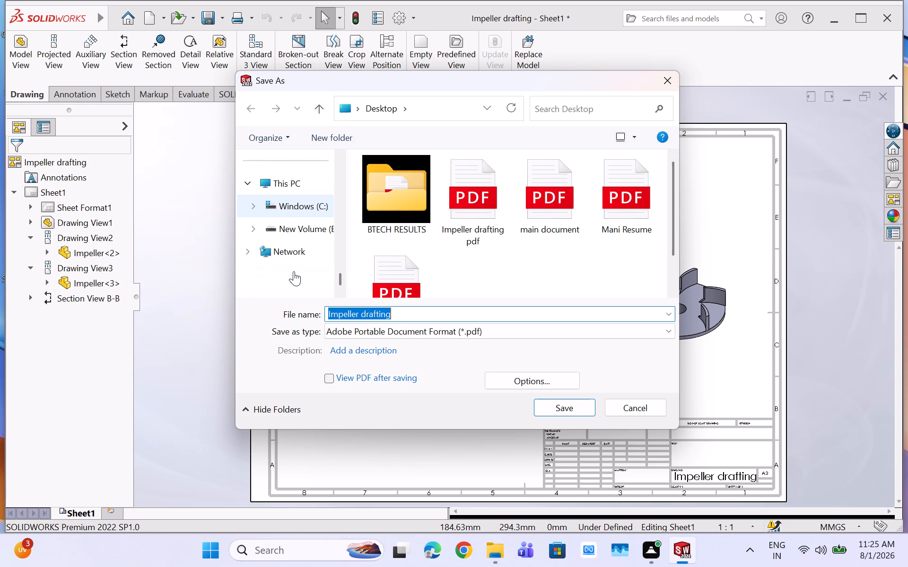
scroll(294, 271, "up", 18)
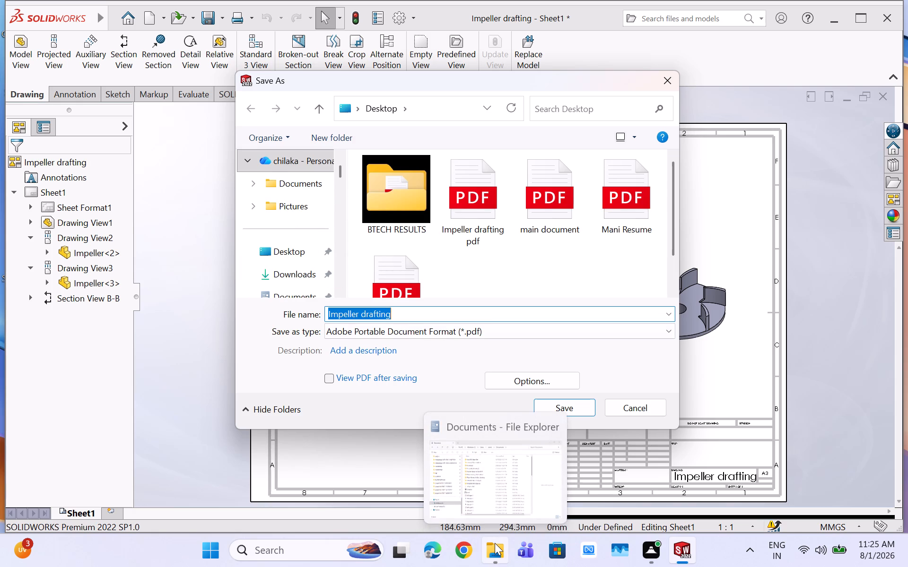
Switch to File Explorer and look for the impeller PDF in Documents, the parent folders up to Windows (C:), and the Windows and SOLIDWORKS Data folders.
left_click(495, 543)
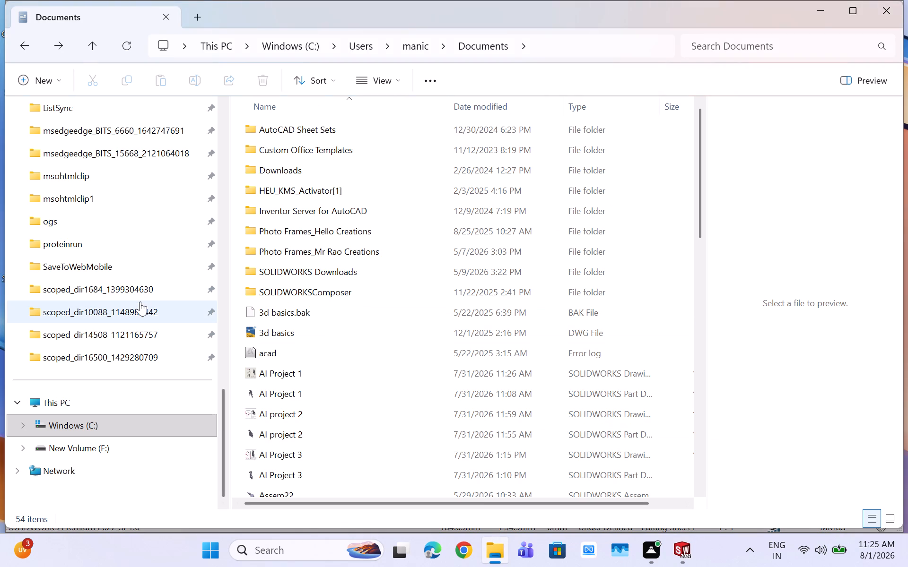
scroll(355, 266, "up", 5)
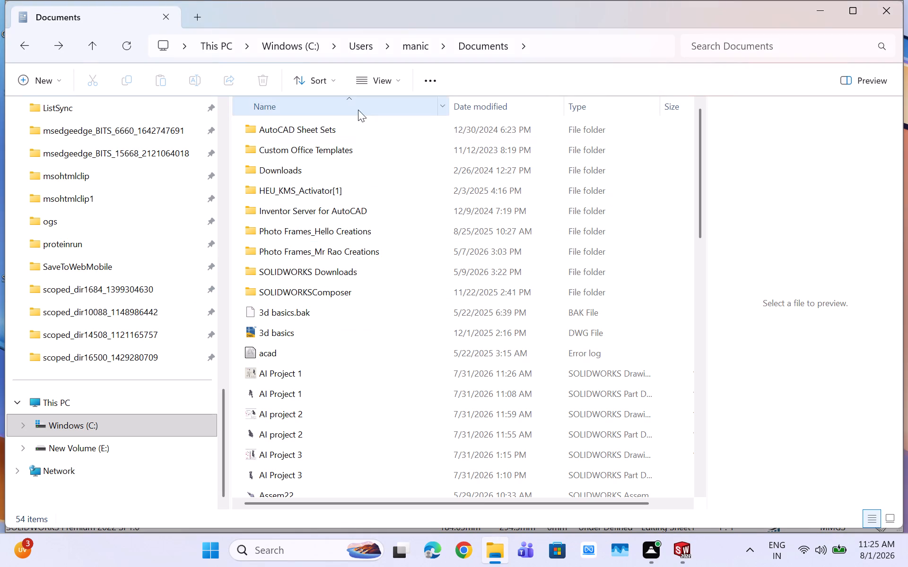
scroll(351, 309, "down", 18)
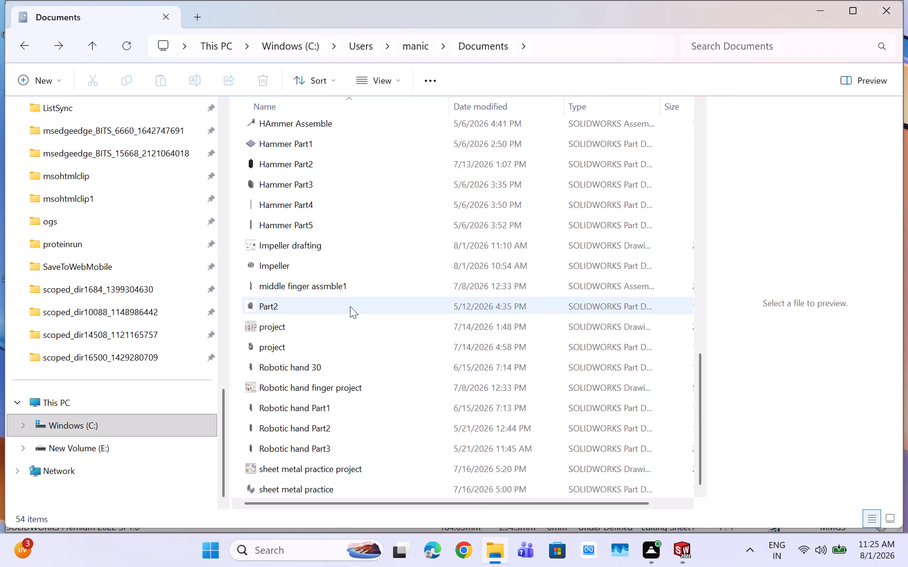
left_click(427, 47)
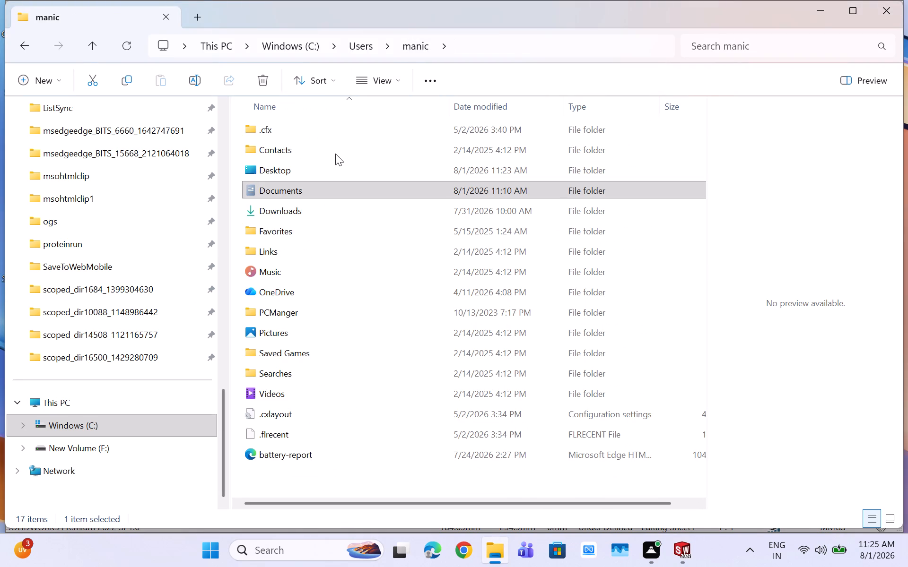
left_click(367, 41)
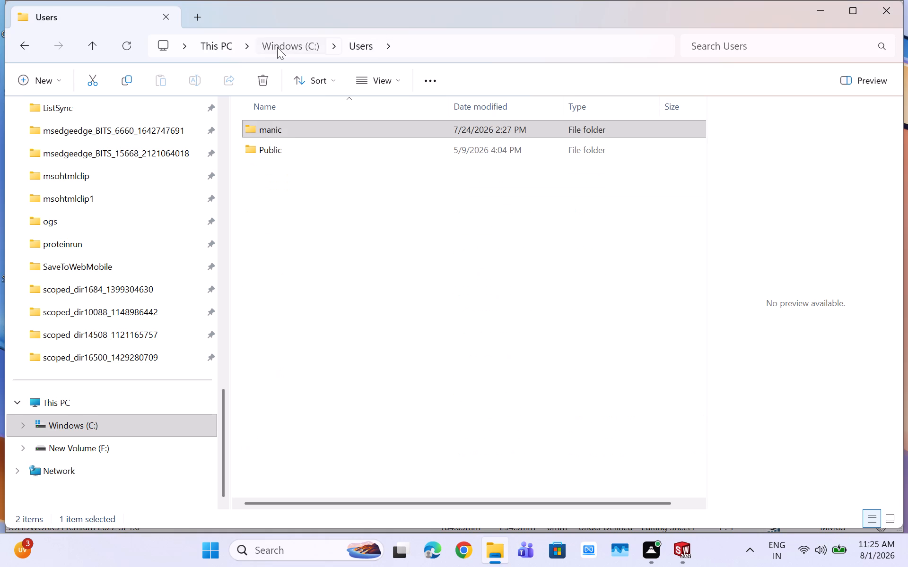
left_click(277, 47)
double_click(307, 288)
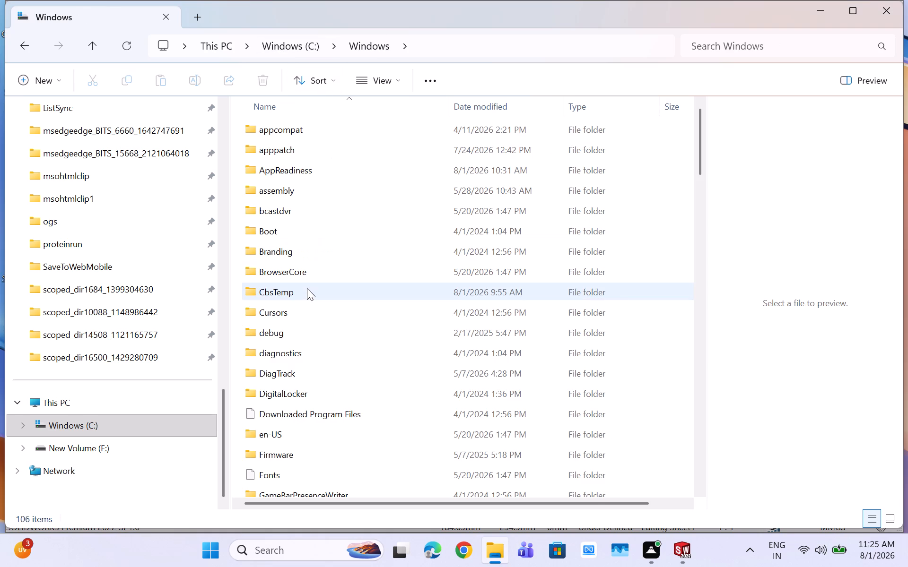
left_click(298, 49)
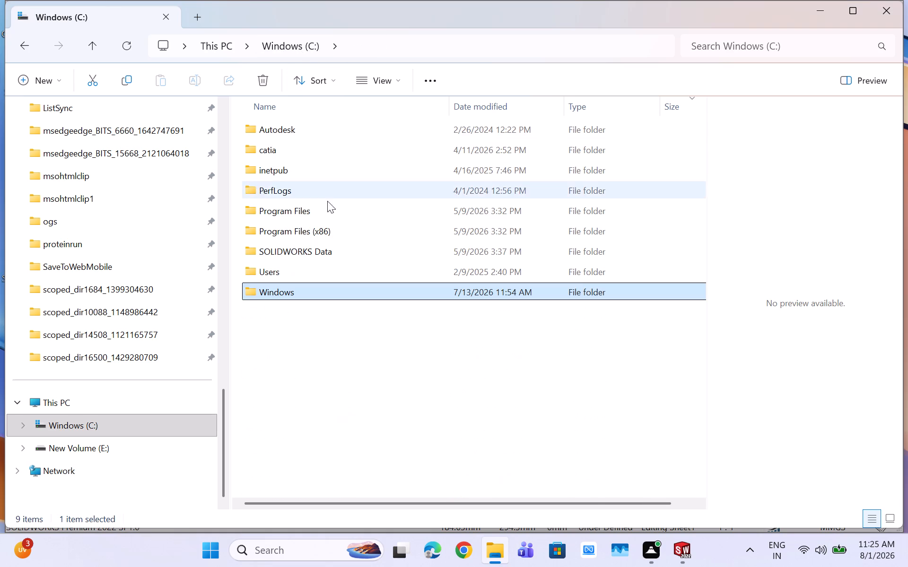
double_click(319, 250)
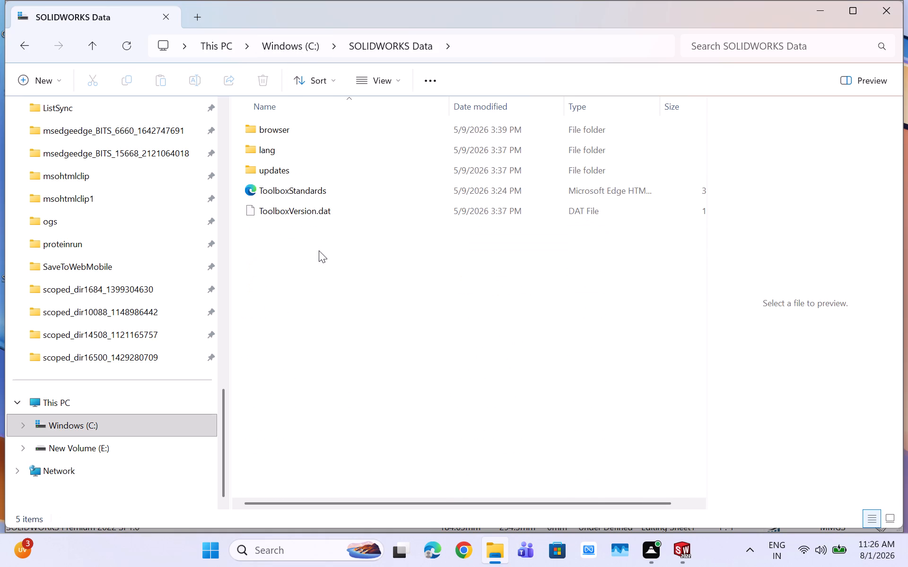
left_click(310, 45)
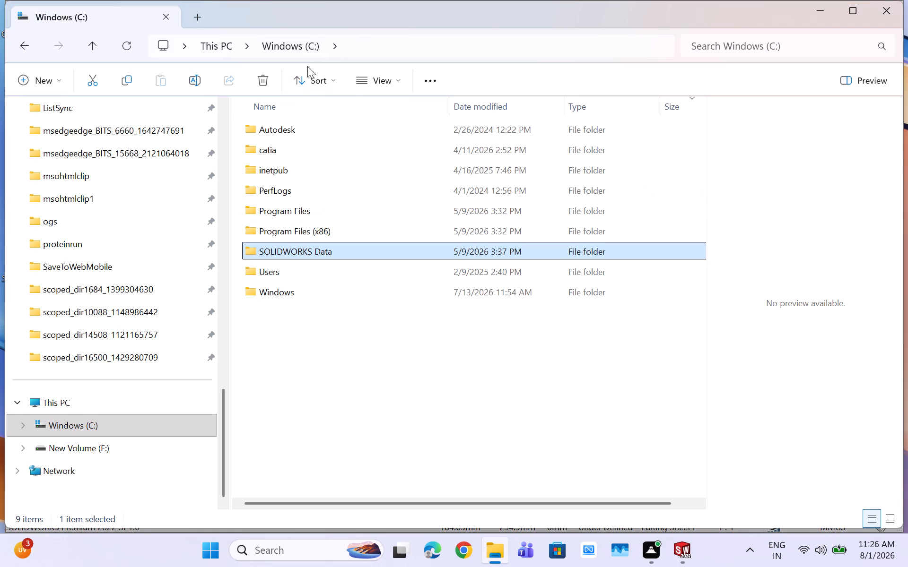
key("Escape")
key("Escape")
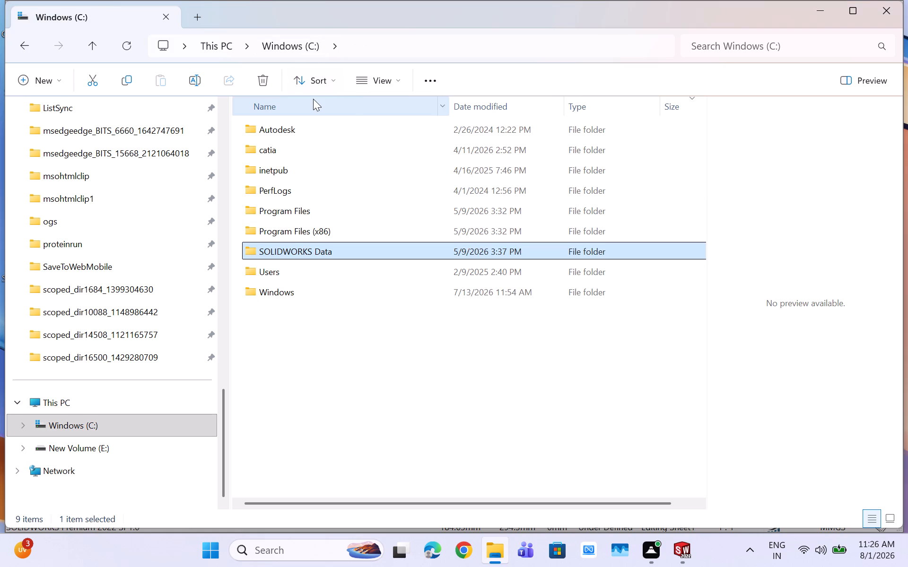
key("ctrl+Tab")
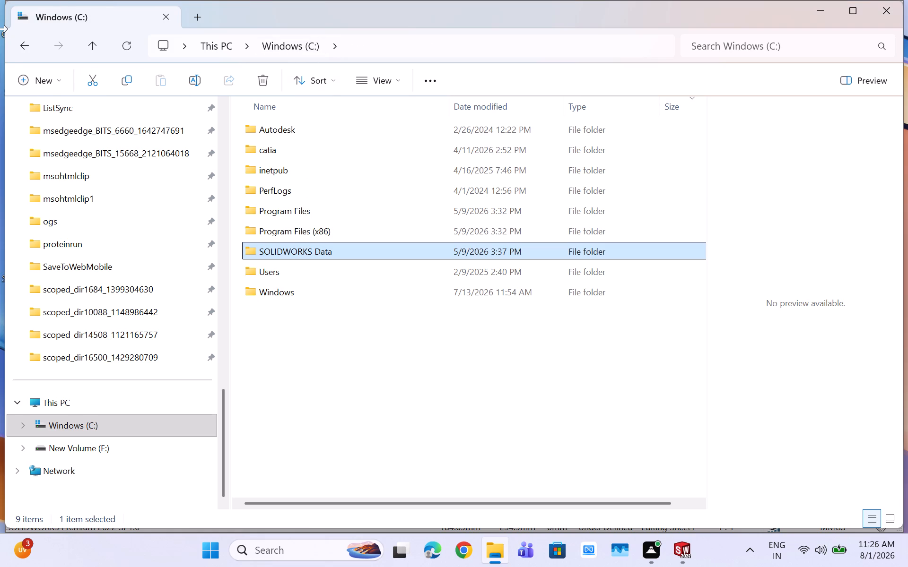
Go back through the visited folders to the user profile and open its Desktop folder.
left_click(30, 45)
left_click(30, 45)
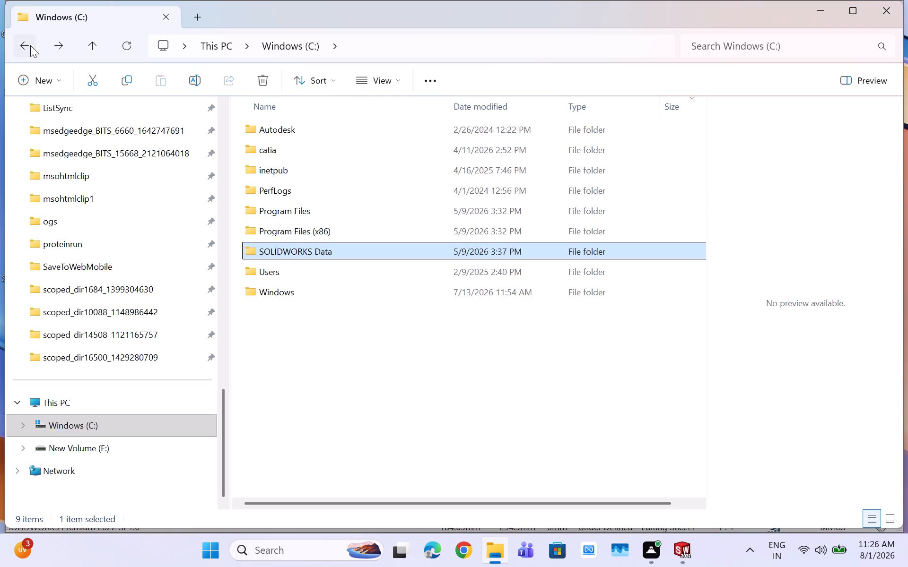
left_click(30, 45)
left_click(30, 45)
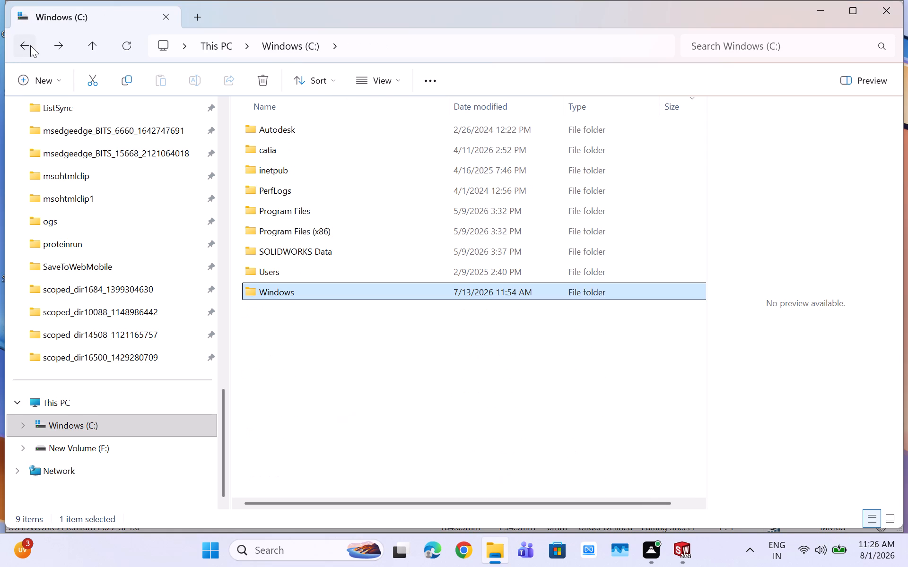
left_click(30, 45)
left_click(30, 45)
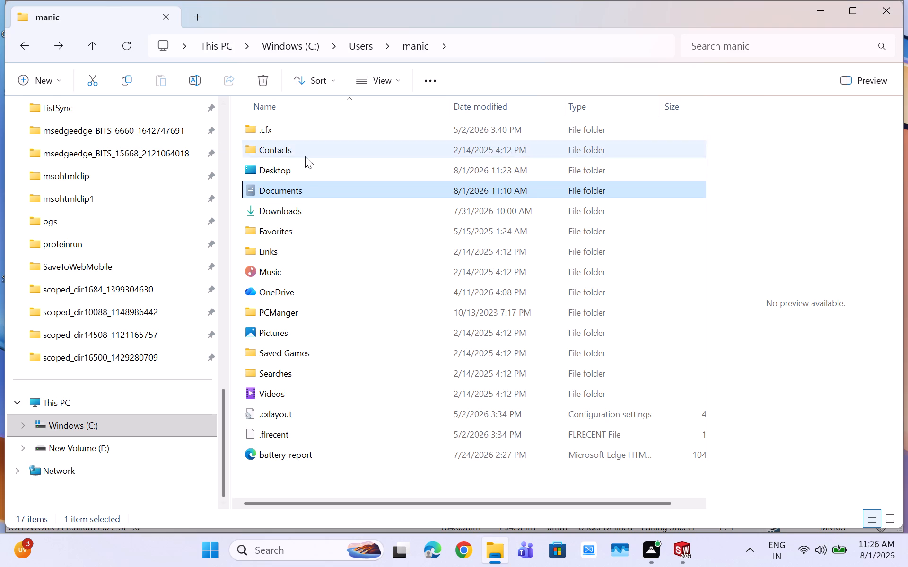
double_click(303, 172)
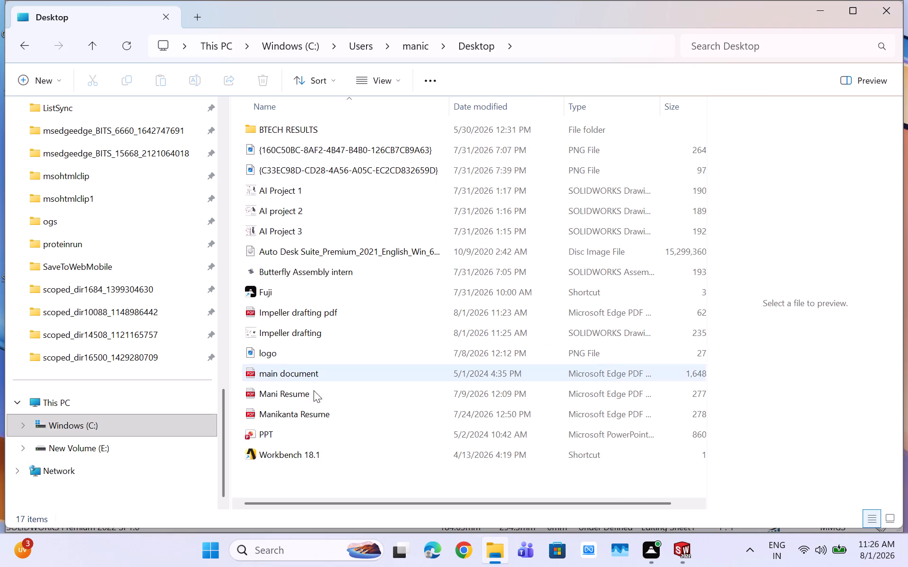
Cut the "Impeller drafting pdf" file in the Desktop folder.
right_click(340, 317)
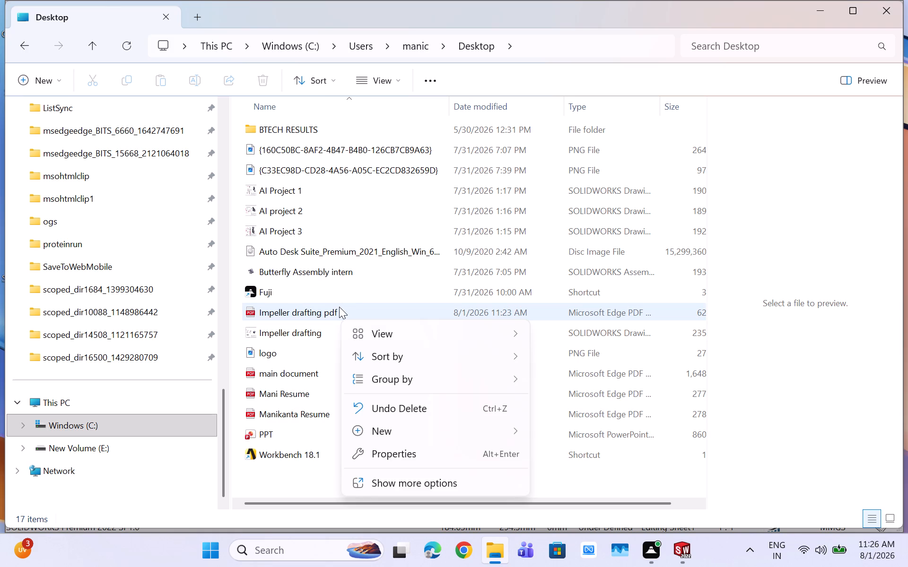
left_click(339, 307)
right_click(339, 307)
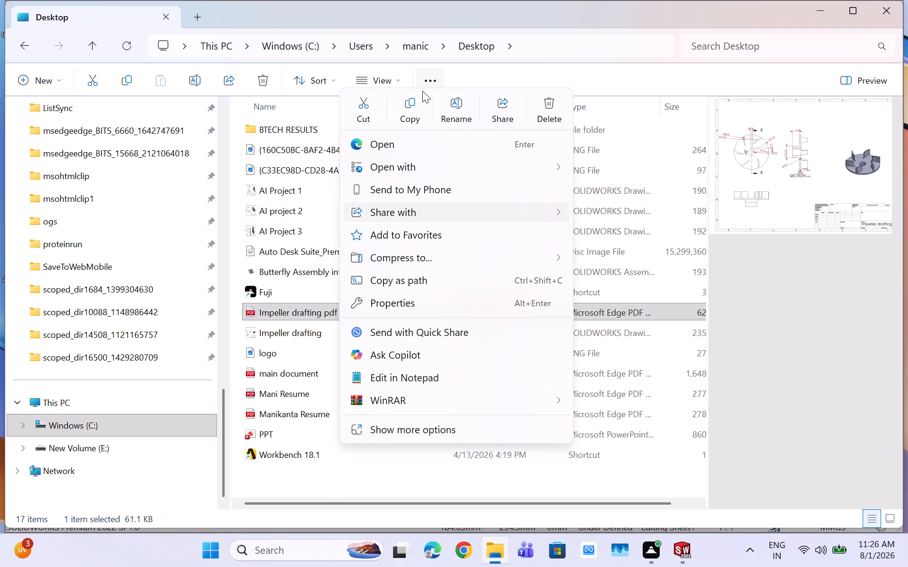
left_click(361, 105)
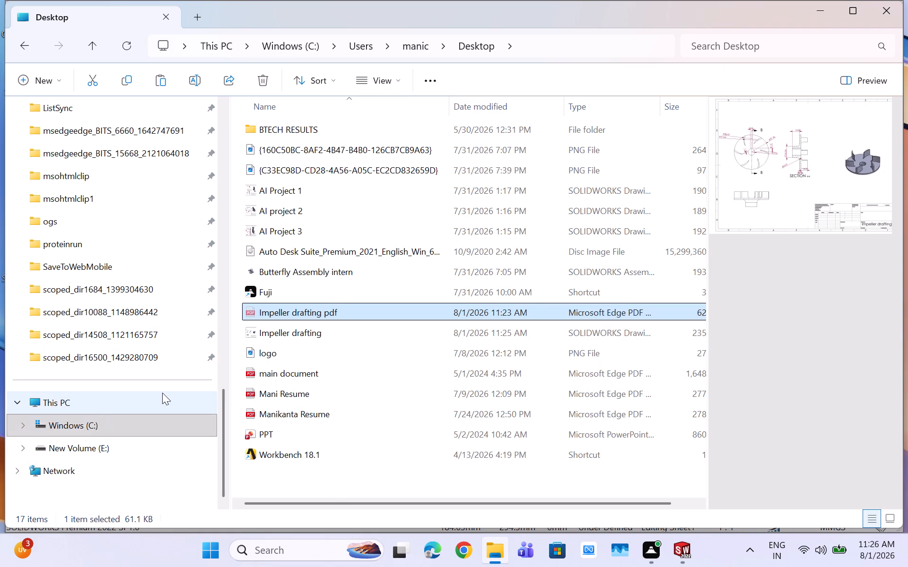
Close the File Explorer window and dismiss the drawing's Save As dialog in SOLIDWORKS without saving.
left_click(880, 10)
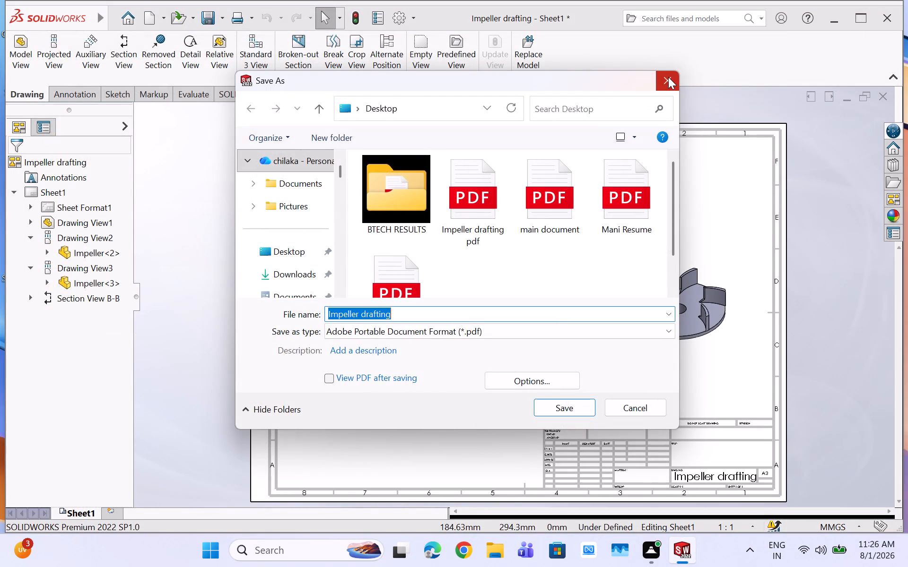
left_click(668, 77)
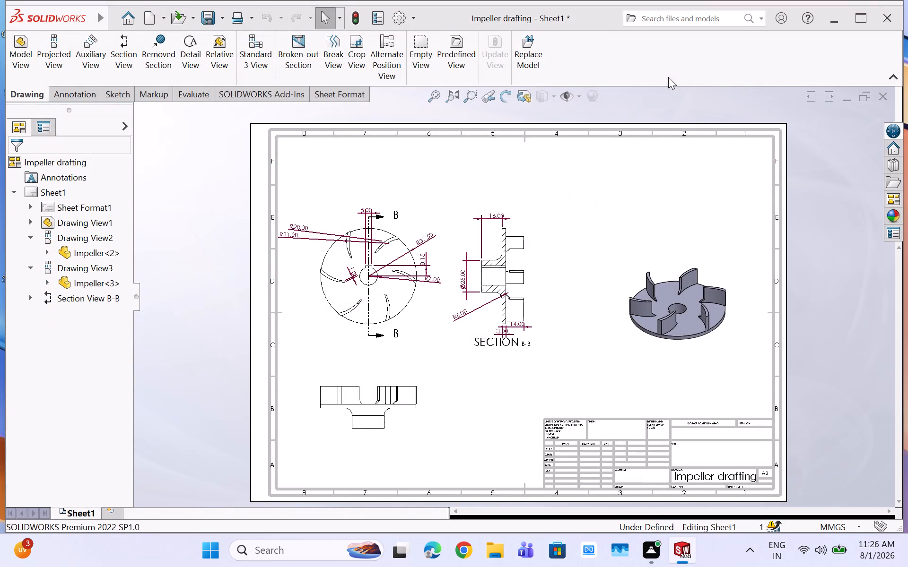
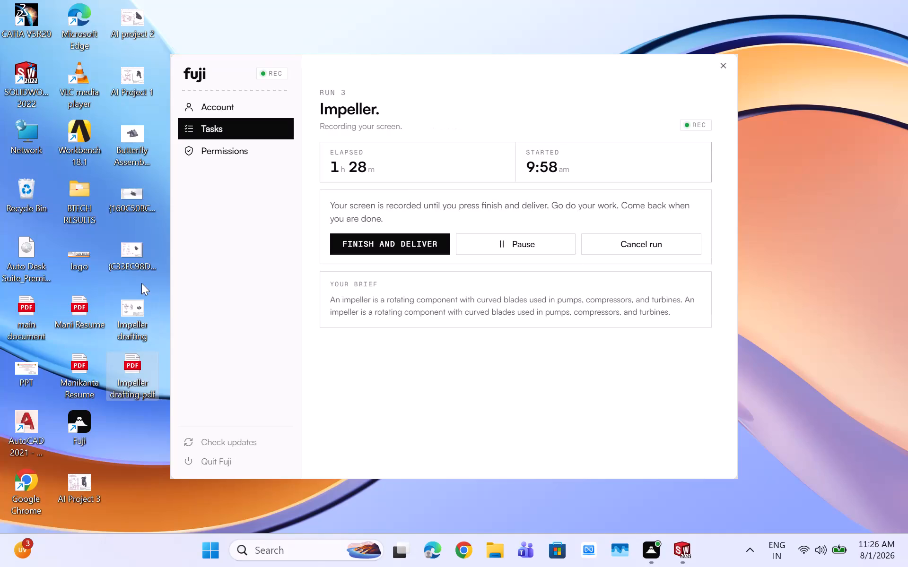
Open the desktop drawing image whose name begins with {C33EC98D to view it.
left_click(134, 253)
double_click(134, 252)
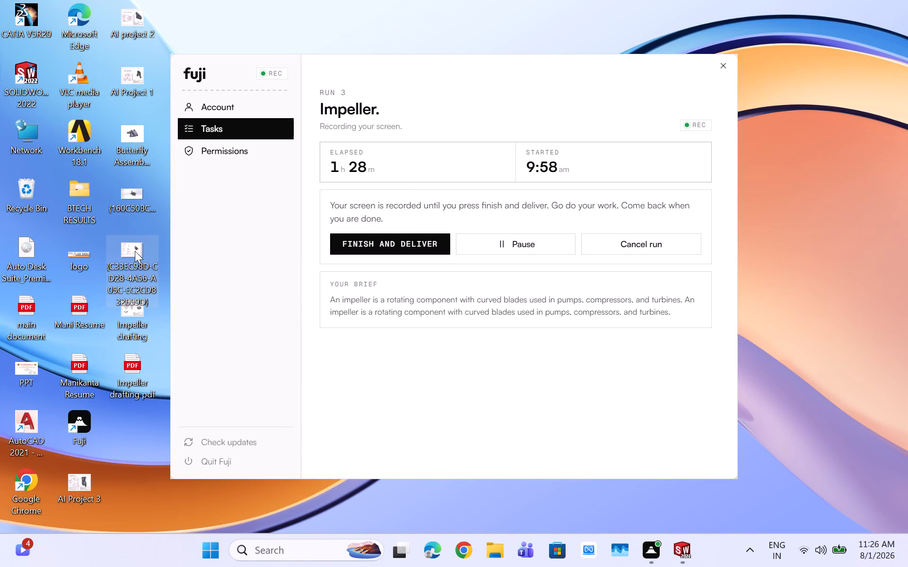
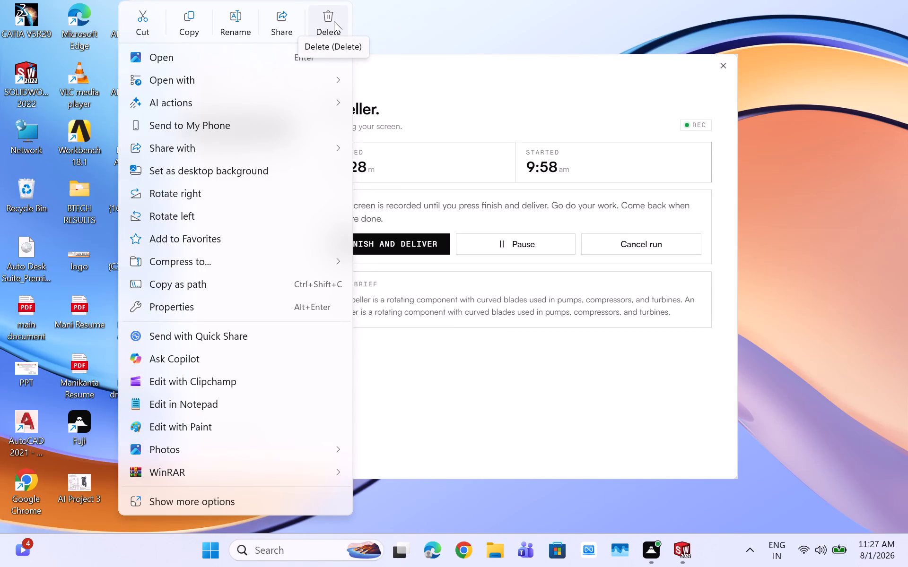
Delete the two desktop files whose names begin with {C33EC98D and {160C50BC.
left_click(334, 21)
right_click(132, 194)
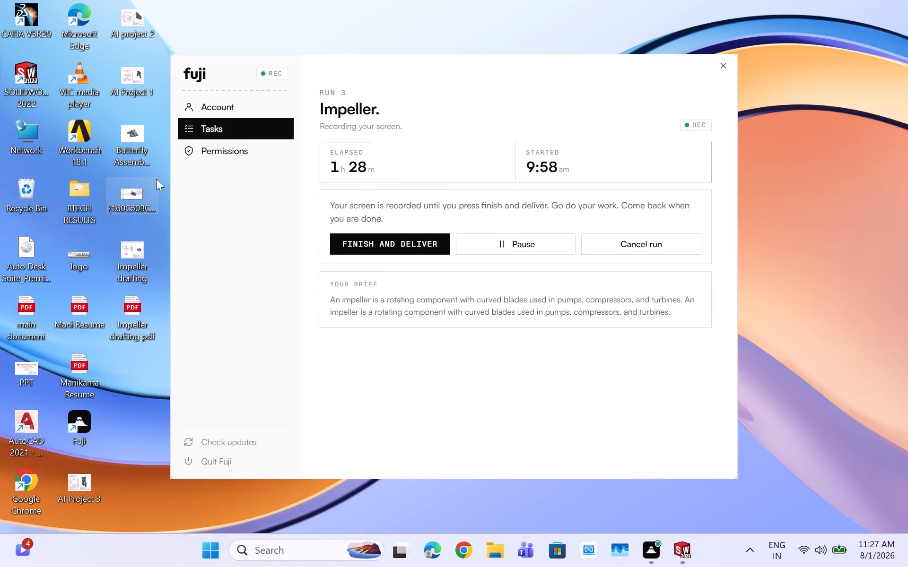
left_click(343, 21)
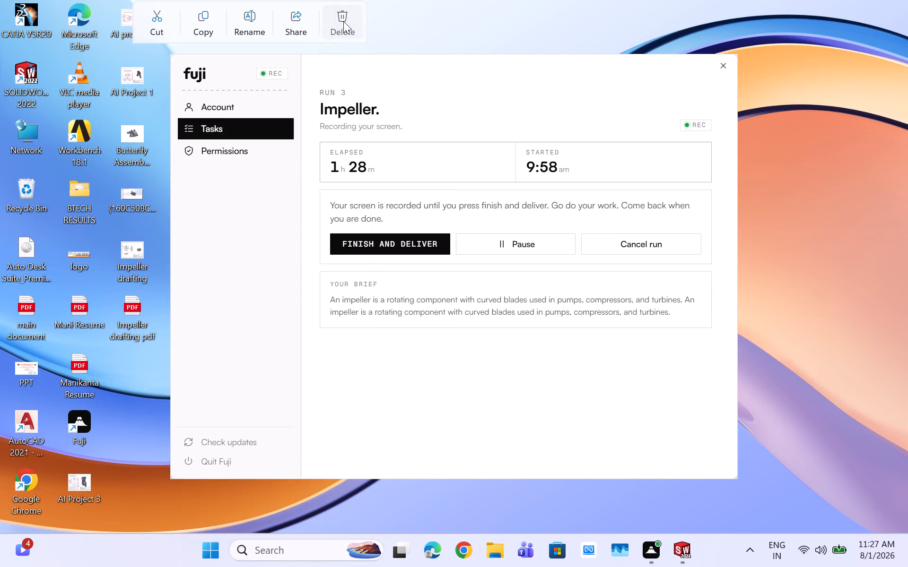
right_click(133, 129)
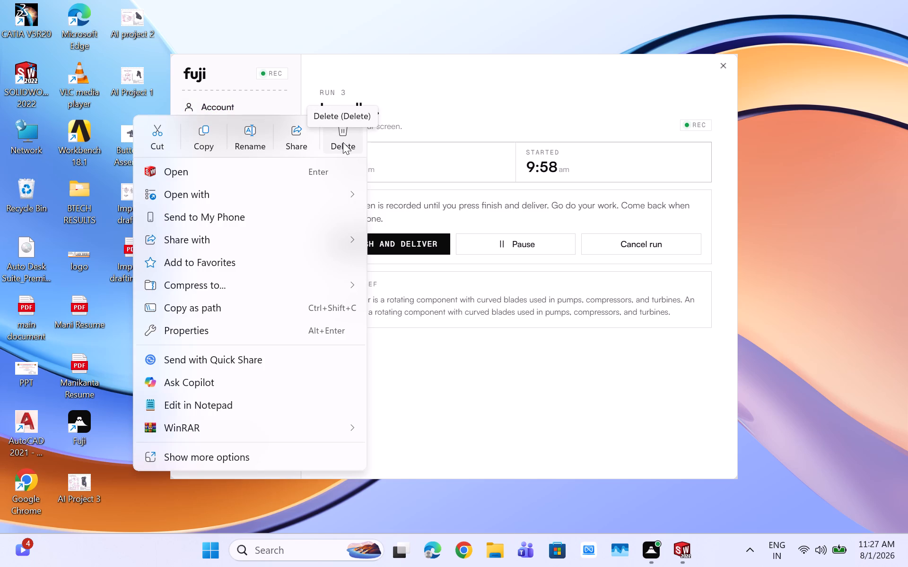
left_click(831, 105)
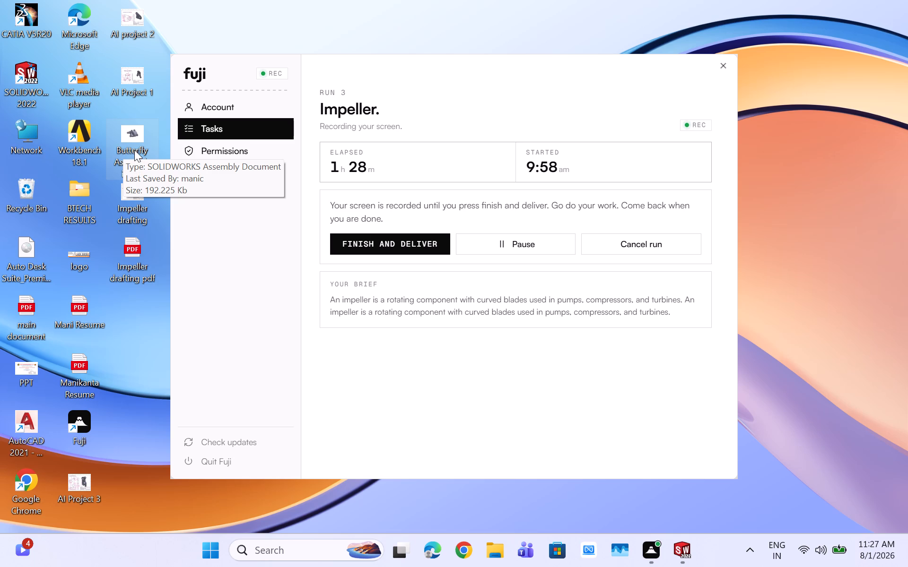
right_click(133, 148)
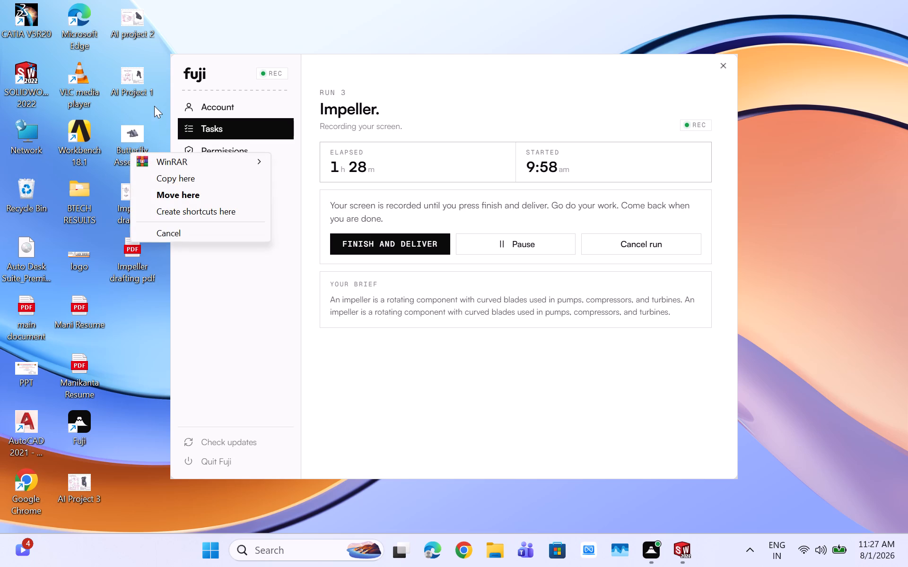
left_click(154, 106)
Delete the Butterfly Assembly intern, AI Project 1, AI project 2 and AI Project 3 files from the desktop.
right_click(122, 131)
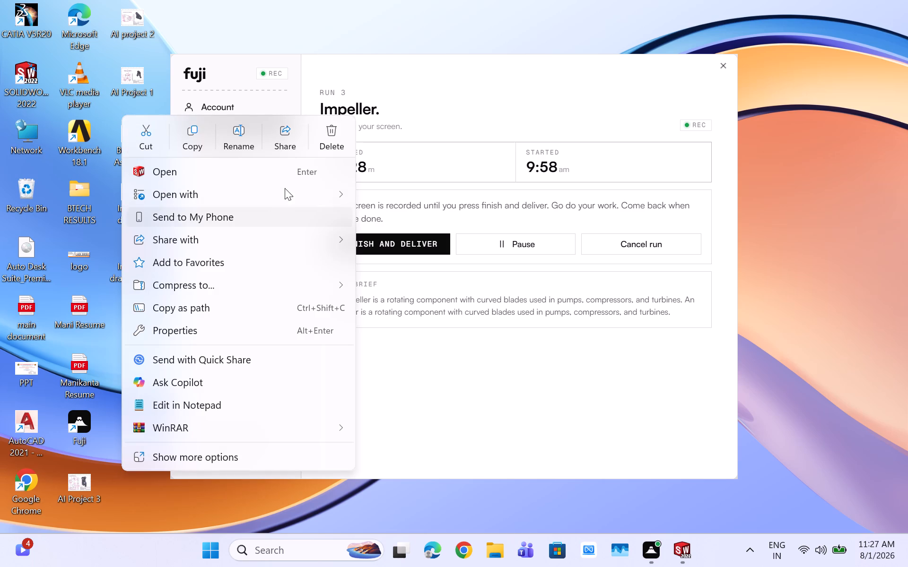
left_click(339, 138)
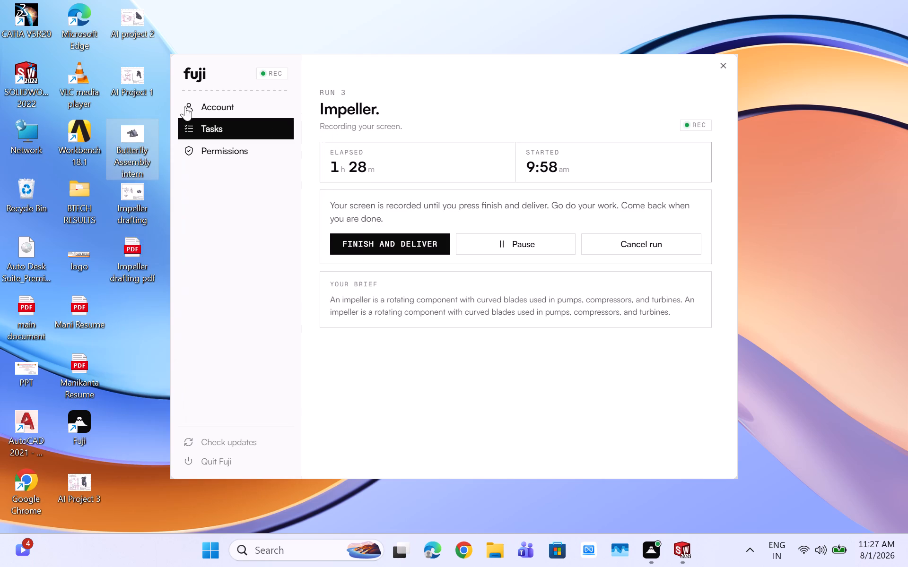
right_click(129, 78)
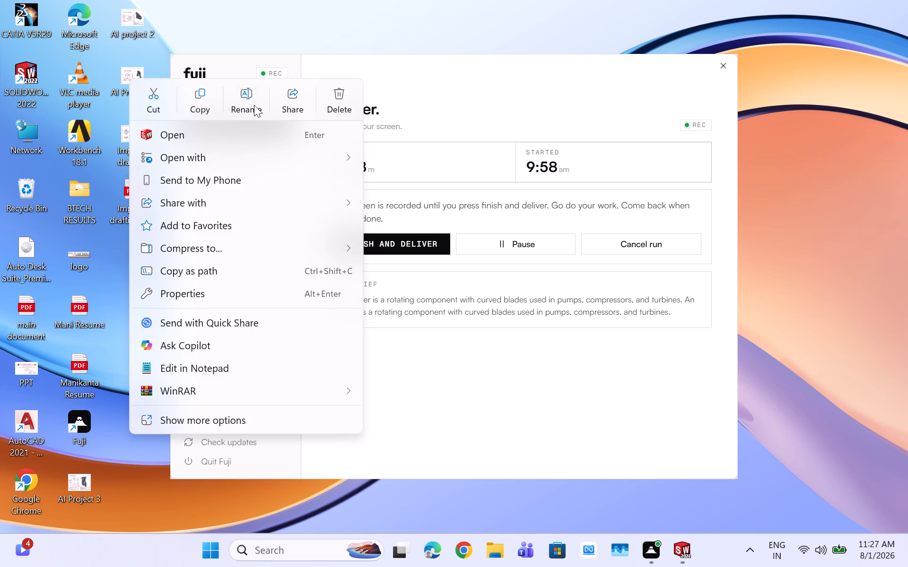
left_click(336, 98)
right_click(133, 25)
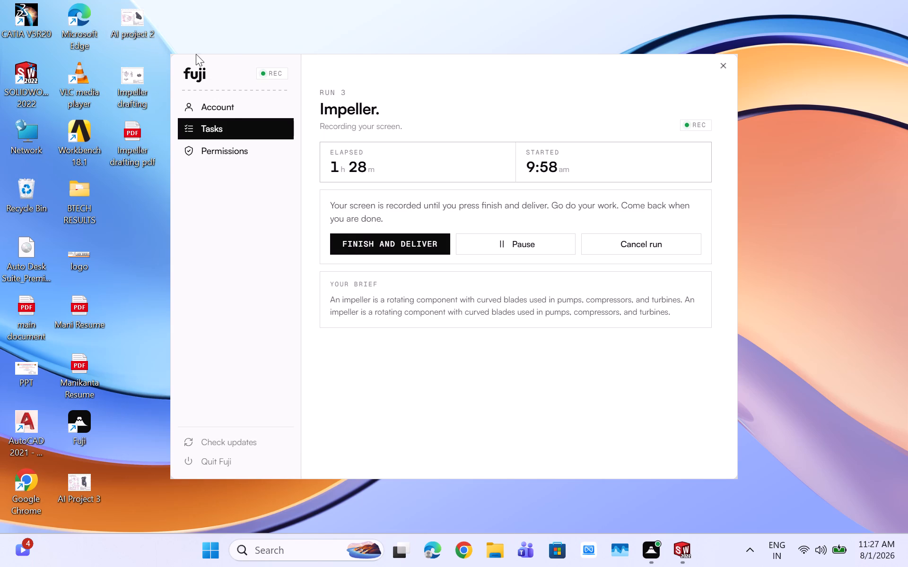
left_click(352, 47)
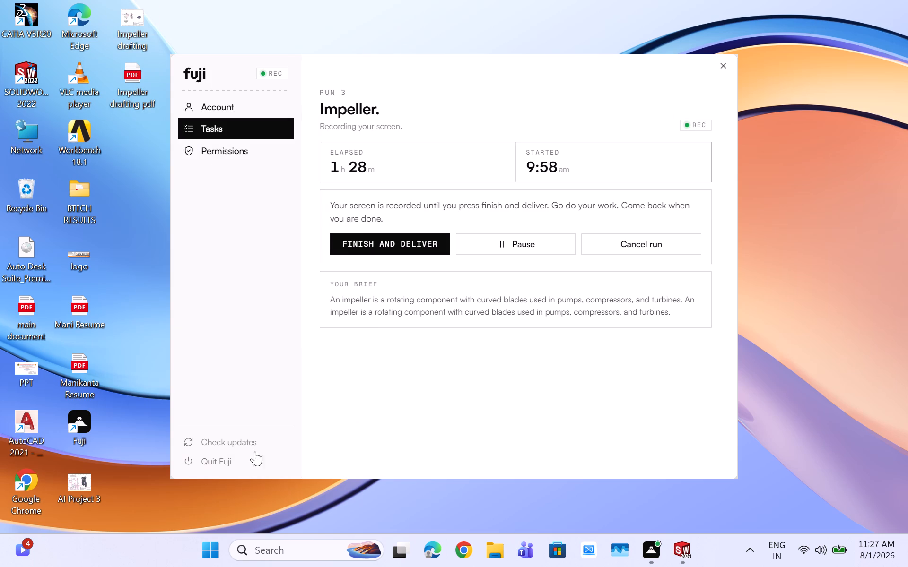
right_click(91, 487)
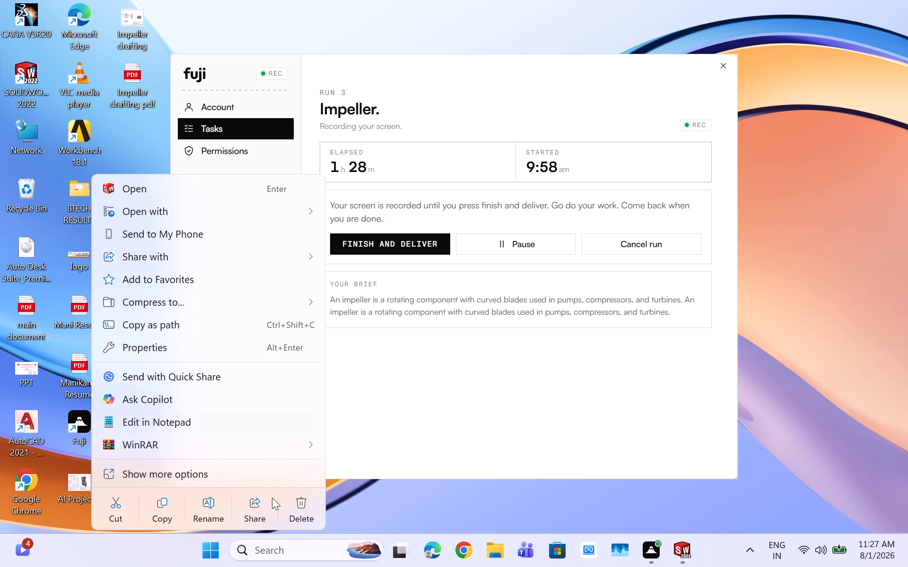
left_click(298, 515)
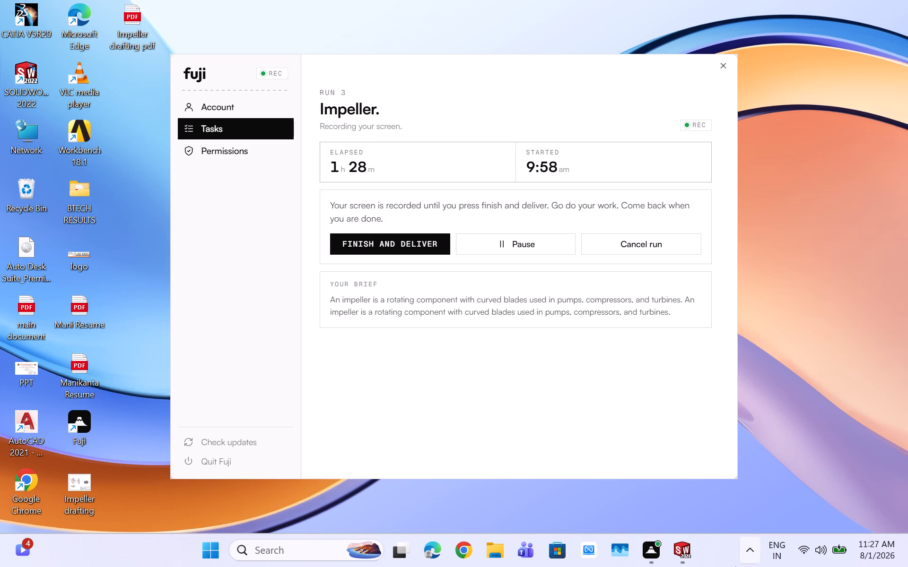
Switch to SOLIDWORKS and close the Impeller drafting drawing, saving all modified documents, and the Impeller part.
left_click(690, 563)
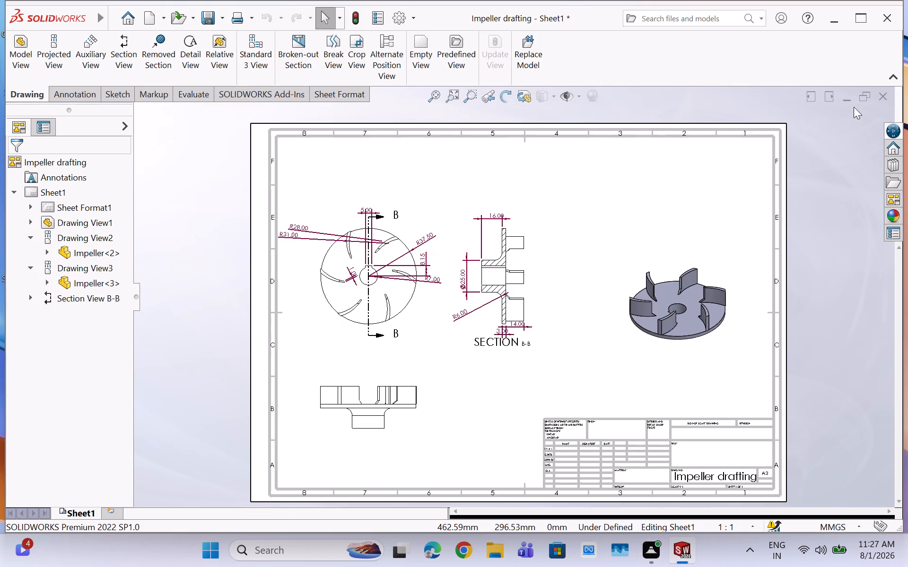
left_click(888, 102)
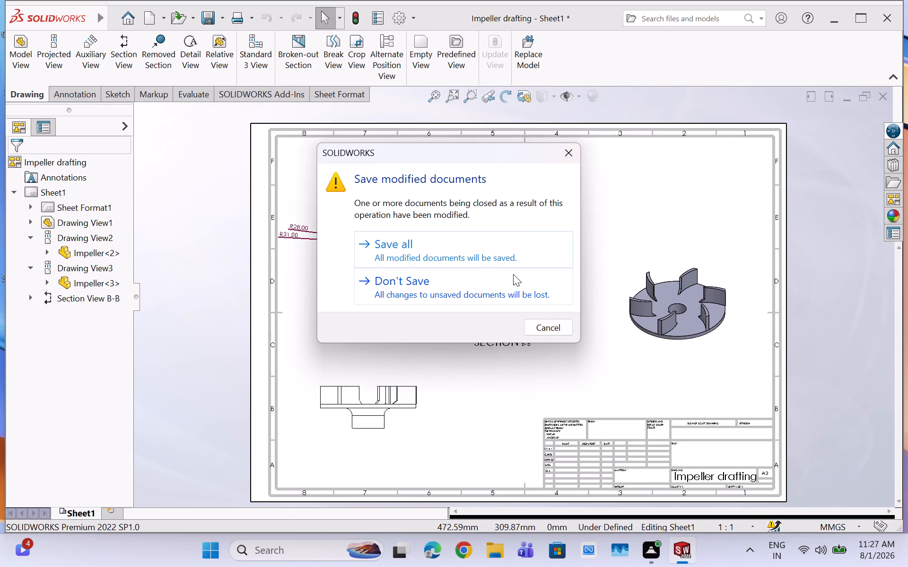
left_click(524, 244)
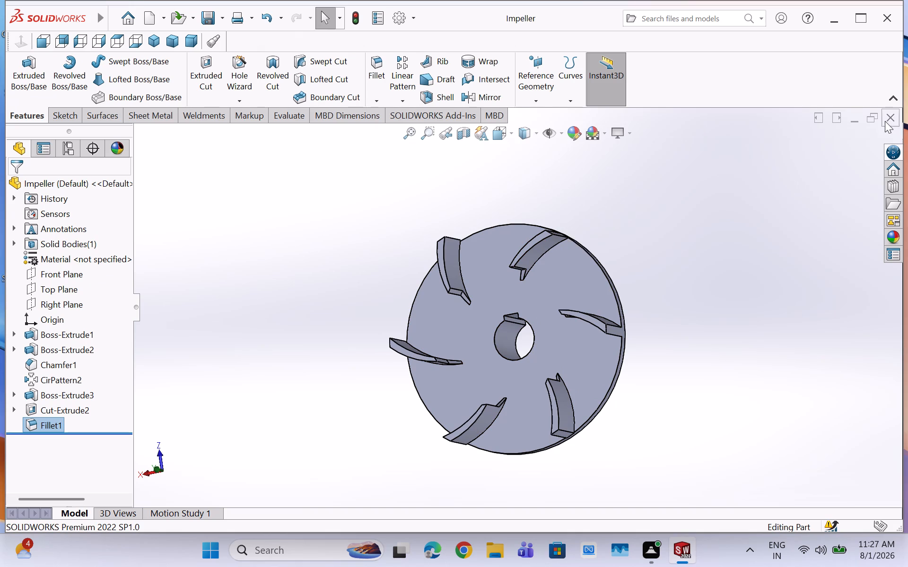
left_click(885, 120)
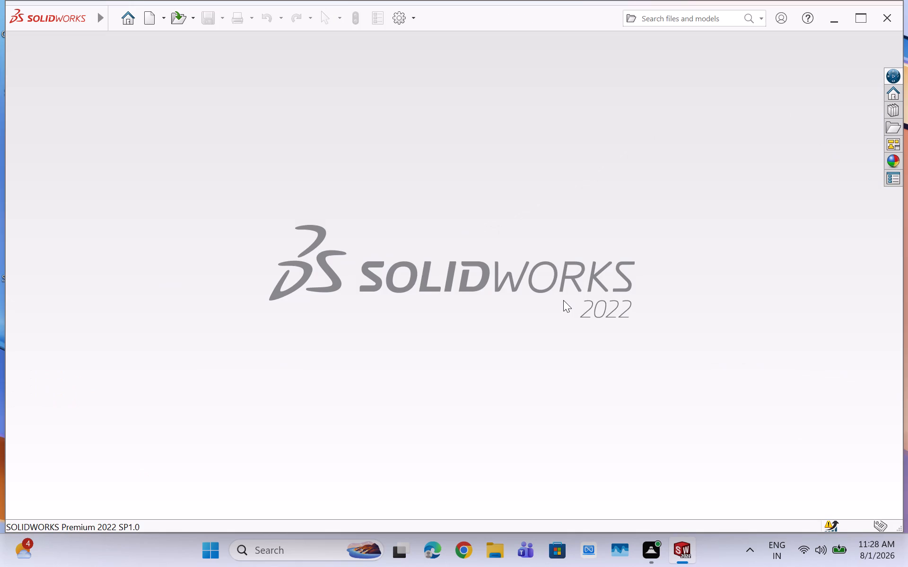
Create a new part document.
key("ctrl+n")
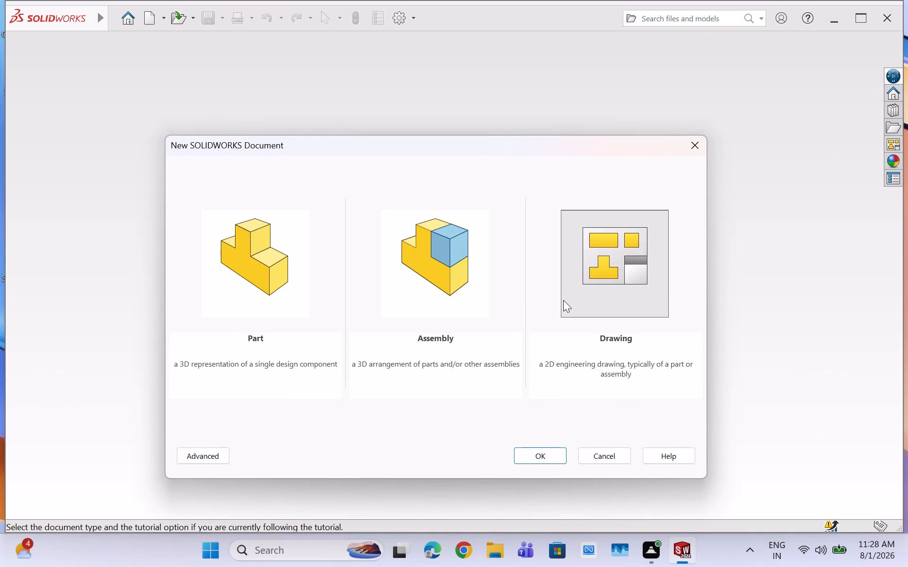
left_click(263, 270)
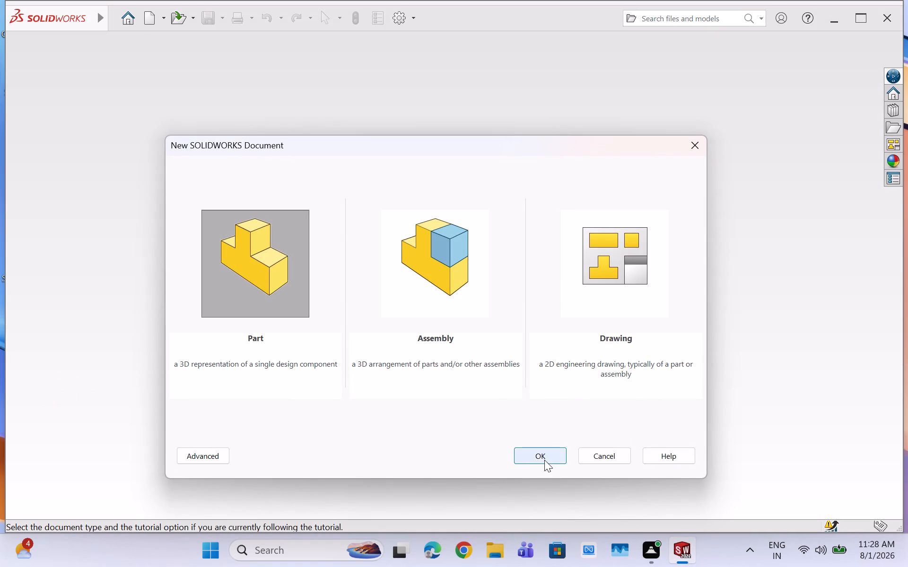
left_click(544, 460)
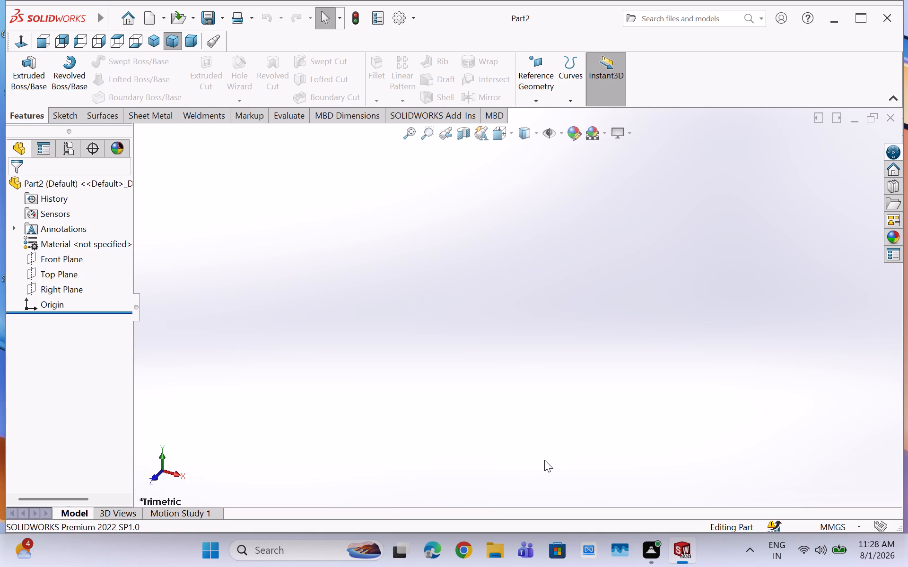